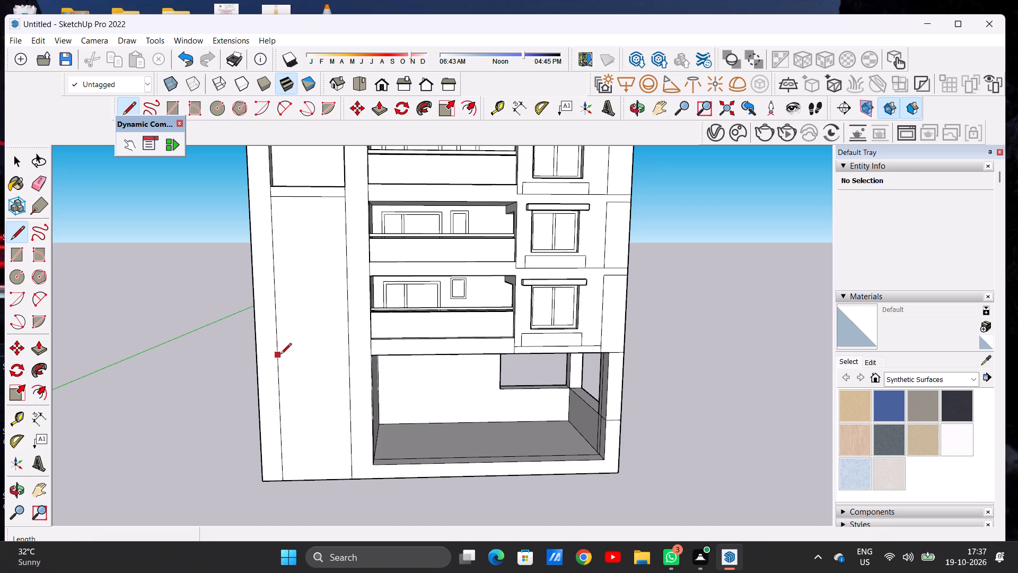
Push/Pull the ceiling face of the large ground-floor opening down by about 5 7/8".
{"action": "key", "text": "space"}
{"action": "scroll", "coordinate": [284, 362], "scroll_direction": "down", "scroll_amount": 4}
{"action": "middle_click_drag", "start_coordinate": [364, 374], "coordinate": [364, 371]}
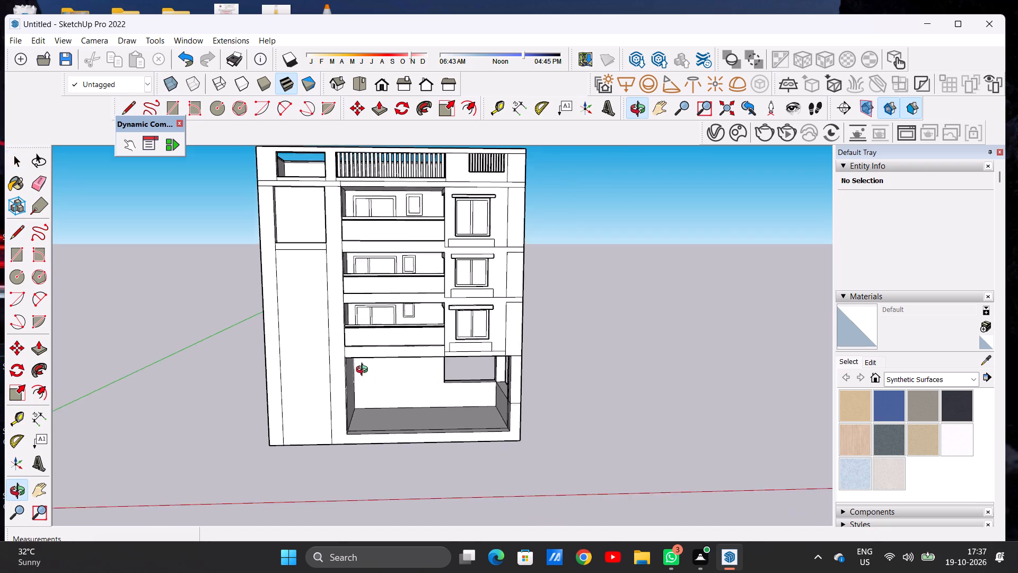
{"action": "middle_click_drag", "start_coordinate": [364, 371], "coordinate": [369, 315]}
{"action": "scroll", "coordinate": [400, 349], "scroll_direction": "up", "scroll_amount": 7}
{"action": "middle_click_drag", "start_coordinate": [433, 374], "coordinate": [425, 336]}
{"action": "scroll", "coordinate": [423, 345], "scroll_direction": "up", "scroll_amount": 6}
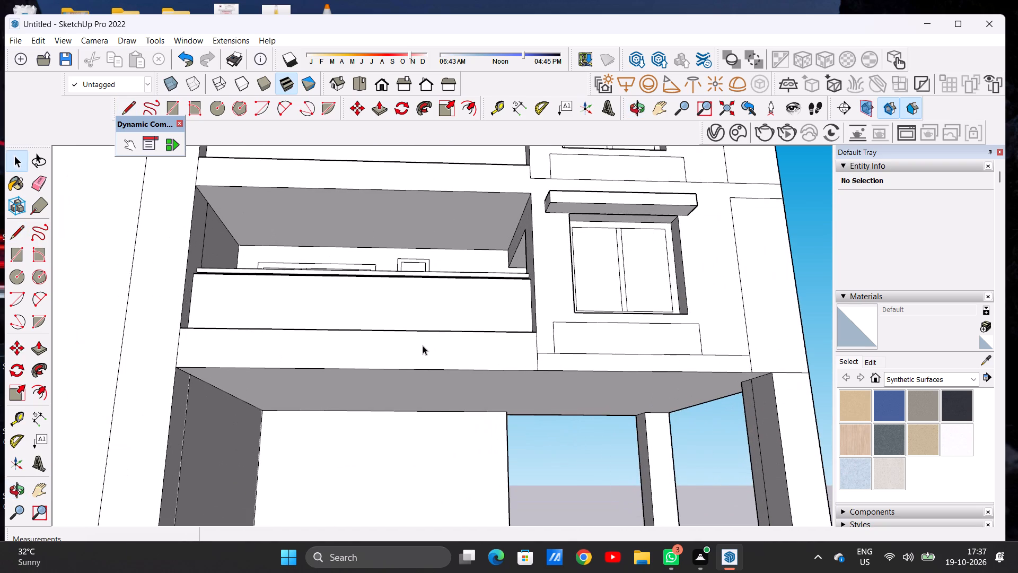
{"action": "key", "text": "p"}
{"action": "scroll", "coordinate": [416, 364], "scroll_direction": "up", "scroll_amount": 6}
{"action": "left_click", "coordinate": [413, 379]}
{"action": "scroll", "coordinate": [413, 396], "scroll_direction": "down", "scroll_amount": 9}
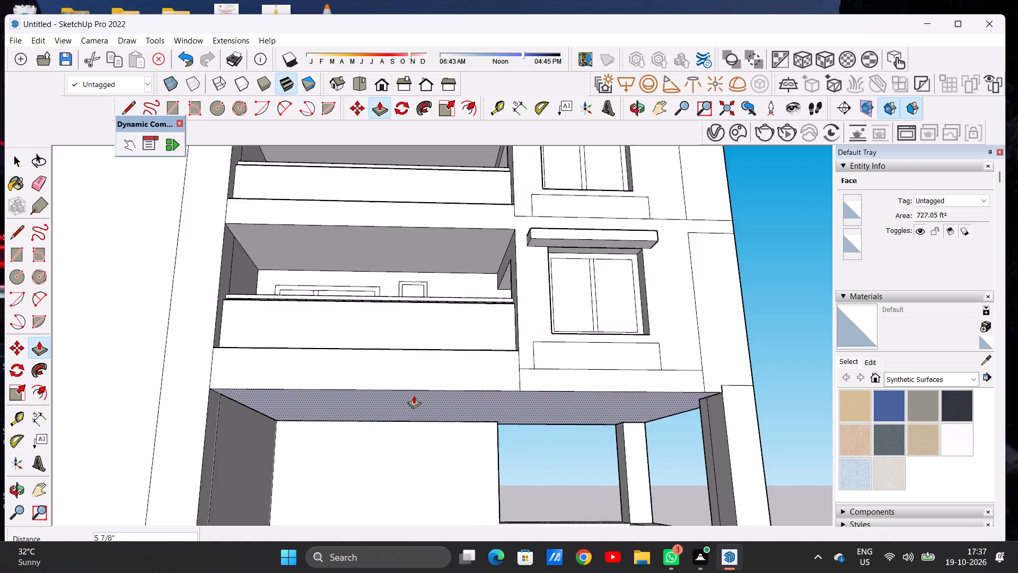
{"action": "left_click", "coordinate": [414, 401]}
{"action": "key", "text": "space"}
{"action": "scroll", "coordinate": [490, 393], "scroll_direction": "down", "scroll_amount": 9}
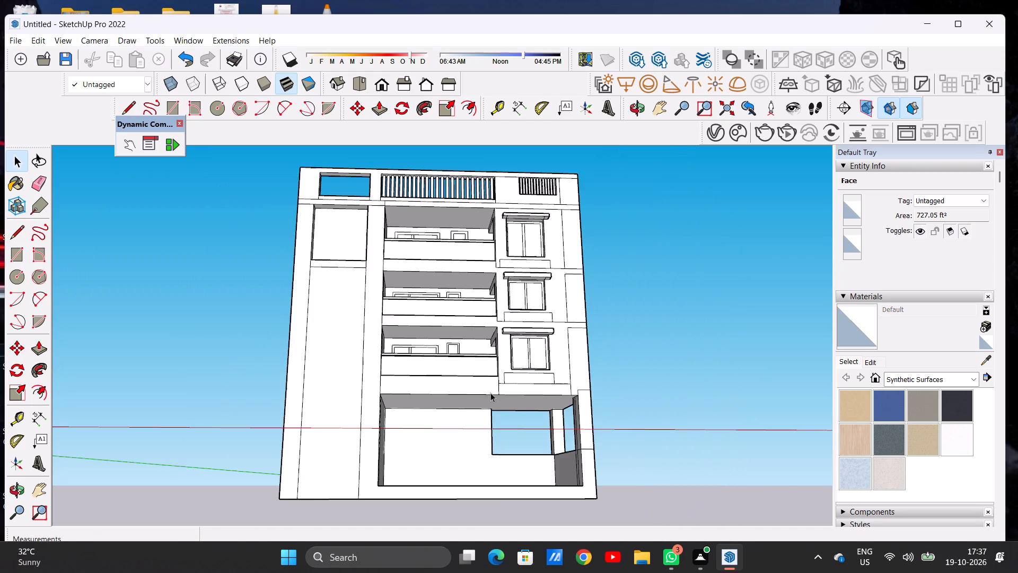
Draw two horizontal lines, each about 9' 9 9/16" long, across the narrow vertical strip beside the ground-floor opening to bound a window panel.
{"action": "middle_click_drag", "start_coordinate": [462, 372], "coordinate": [458, 451]}
{"action": "scroll", "coordinate": [348, 432], "scroll_direction": "up", "scroll_amount": 1}
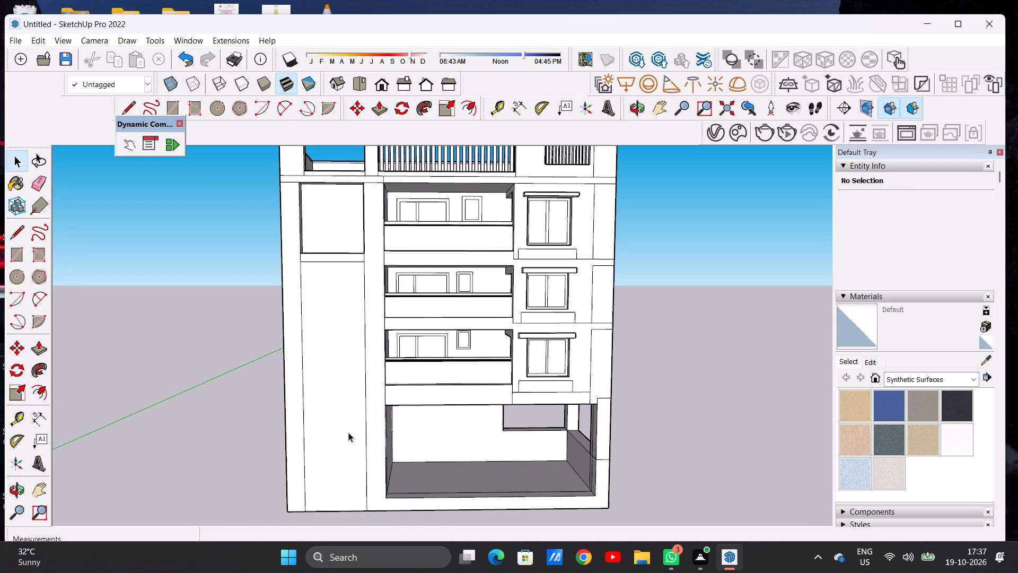
{"action": "key", "text": "l"}
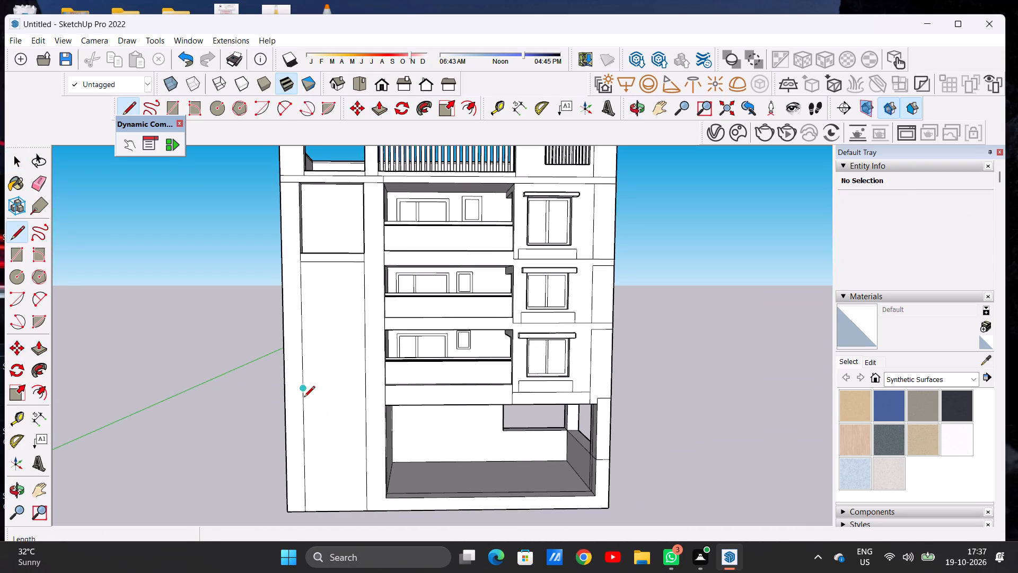
{"action": "left_click", "coordinate": [303, 390]}
{"action": "left_click", "coordinate": [364, 392]}
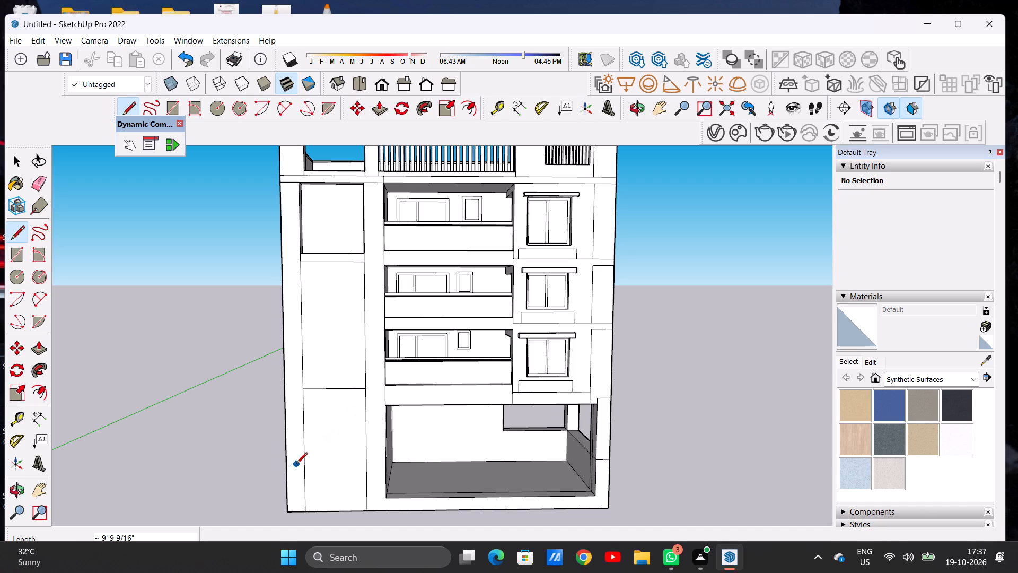
{"action": "left_click", "coordinate": [304, 459]}
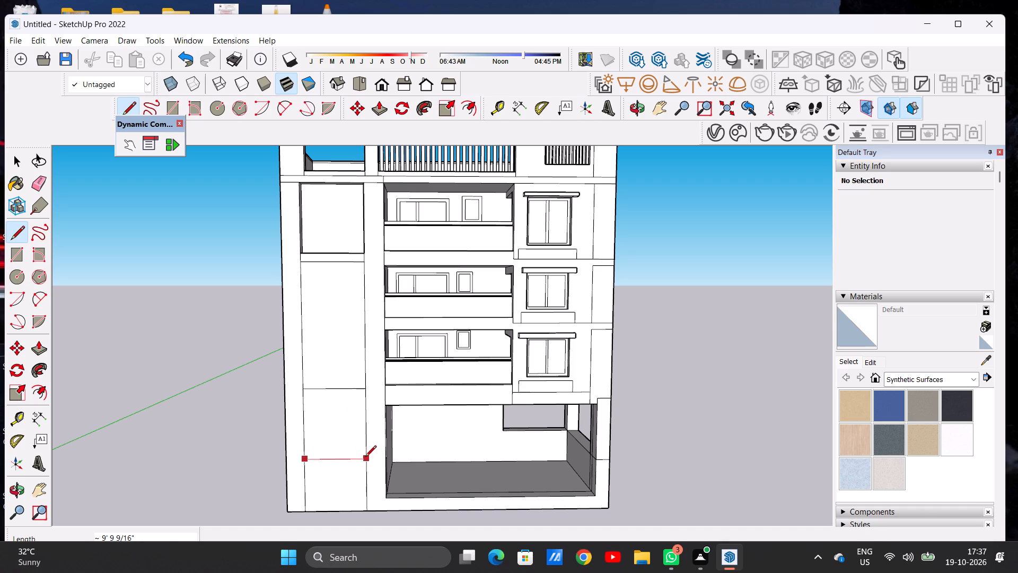
{"action": "left_click", "coordinate": [367, 456]}
{"action": "key", "text": "space"}
Offset the outline of the new strip panel inward by about 8 7/8" to form a window frame.
{"action": "scroll", "coordinate": [340, 421], "scroll_direction": "down", "scroll_amount": 4}
{"action": "scroll", "coordinate": [341, 428], "scroll_direction": "up", "scroll_amount": 6}
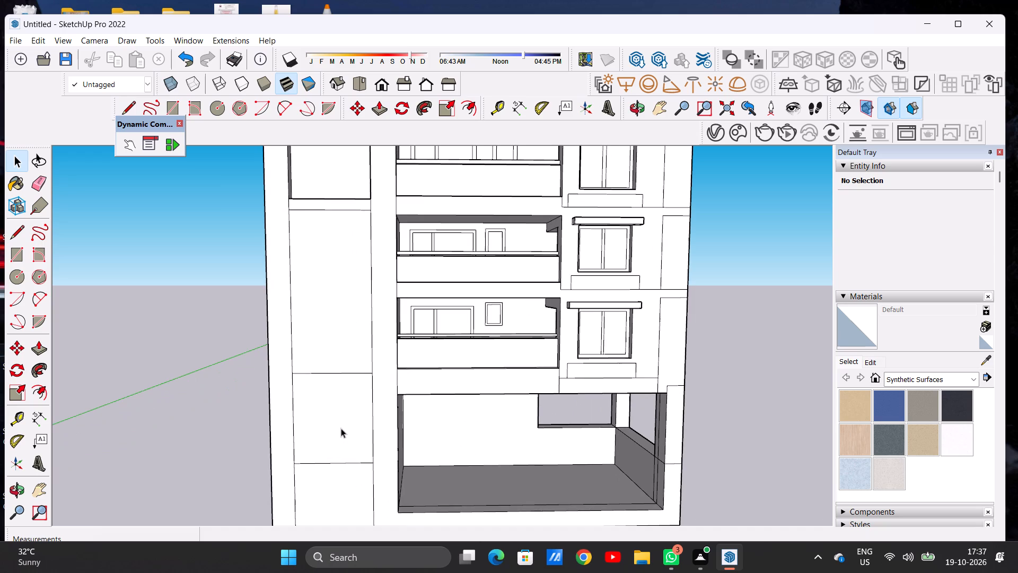
{"action": "key", "text": "o"}
{"action": "key", "text": "f"}
{"action": "left_click", "coordinate": [319, 388]}
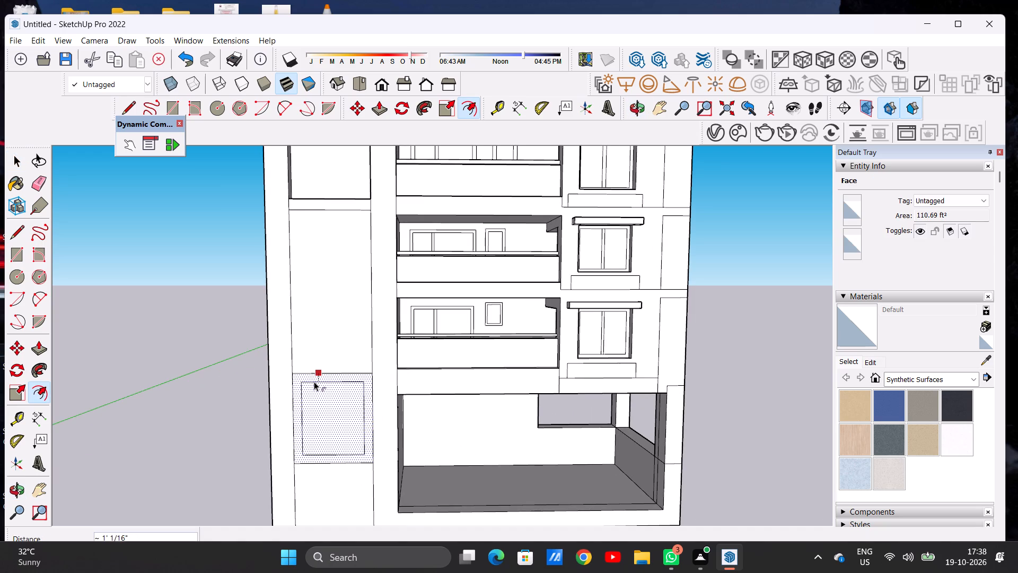
{"action": "left_click", "coordinate": [313, 379]}
{"action": "key", "text": "space"}
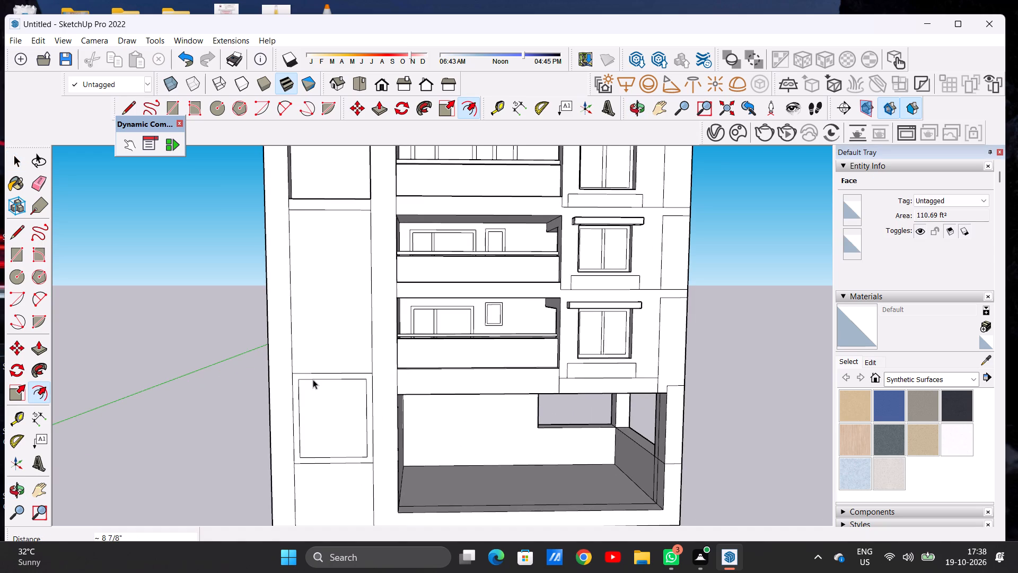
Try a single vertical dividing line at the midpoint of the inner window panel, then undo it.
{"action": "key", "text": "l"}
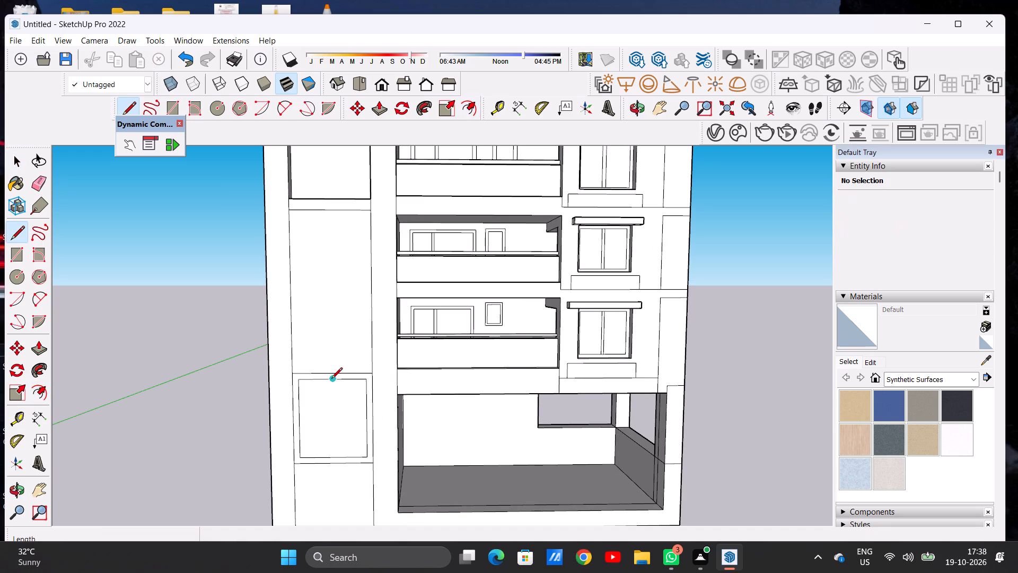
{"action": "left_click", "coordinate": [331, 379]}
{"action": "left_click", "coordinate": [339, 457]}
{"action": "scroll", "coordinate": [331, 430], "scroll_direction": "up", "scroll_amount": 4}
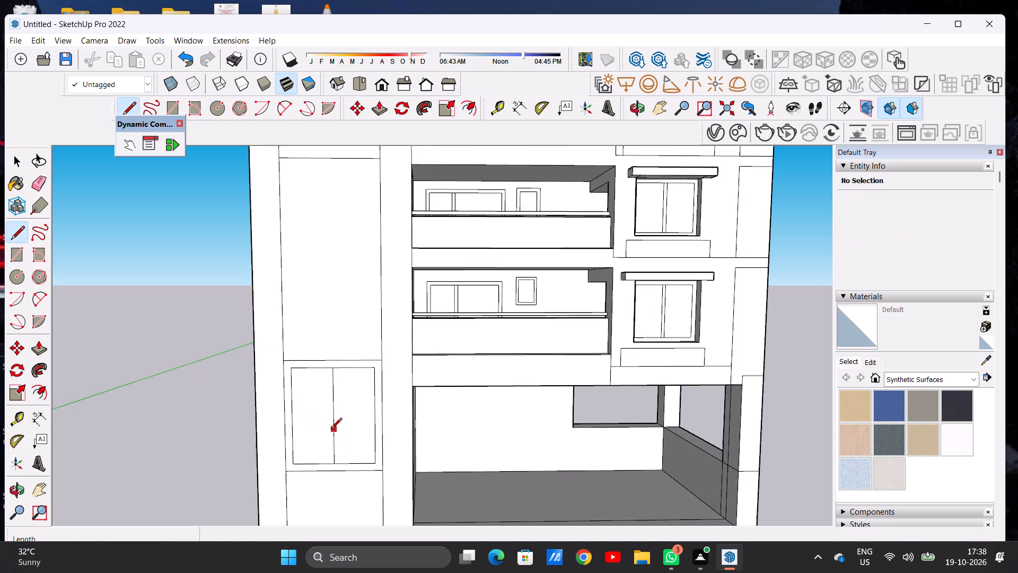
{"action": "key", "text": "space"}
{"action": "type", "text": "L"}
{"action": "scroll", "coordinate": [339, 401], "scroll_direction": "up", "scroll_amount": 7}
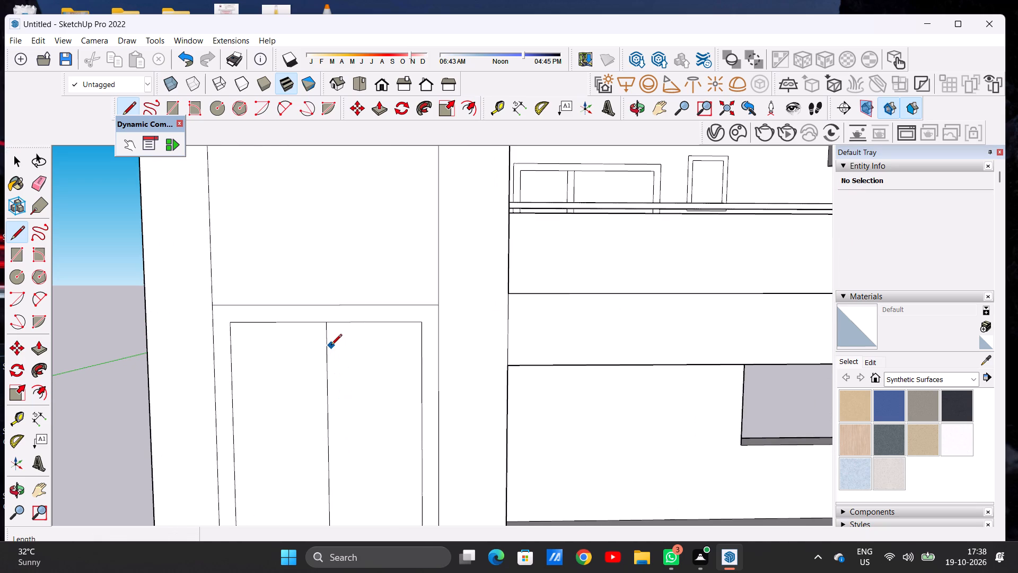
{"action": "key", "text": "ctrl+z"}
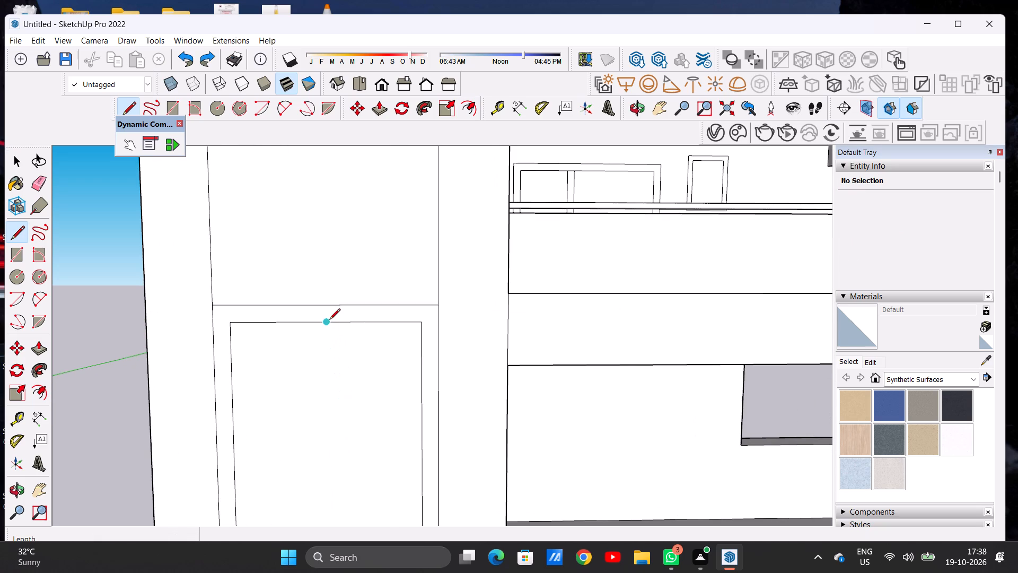
Draw two closely spaced vertical lines, each about 9' 9 13/16" long, near the middle of the inner panel as a central mullion.
{"action": "left_click", "coordinate": [318, 325]}
{"action": "scroll", "coordinate": [326, 353], "scroll_direction": "down", "scroll_amount": 7}
{"action": "scroll", "coordinate": [326, 389], "scroll_direction": "up", "scroll_amount": 7}
{"action": "scroll", "coordinate": [317, 378], "scroll_direction": "down", "scroll_amount": 7}
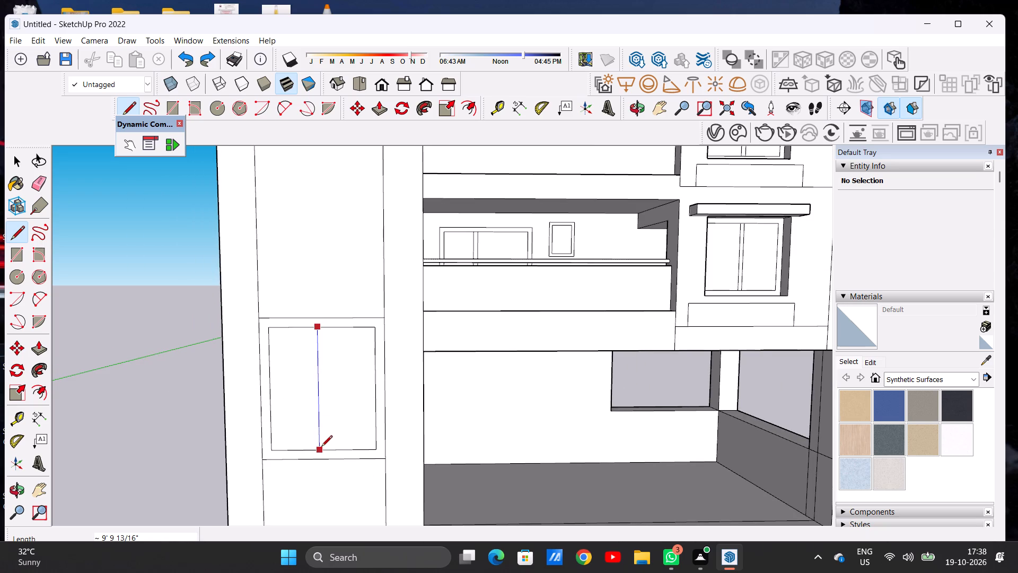
{"action": "left_click", "coordinate": [321, 450]}
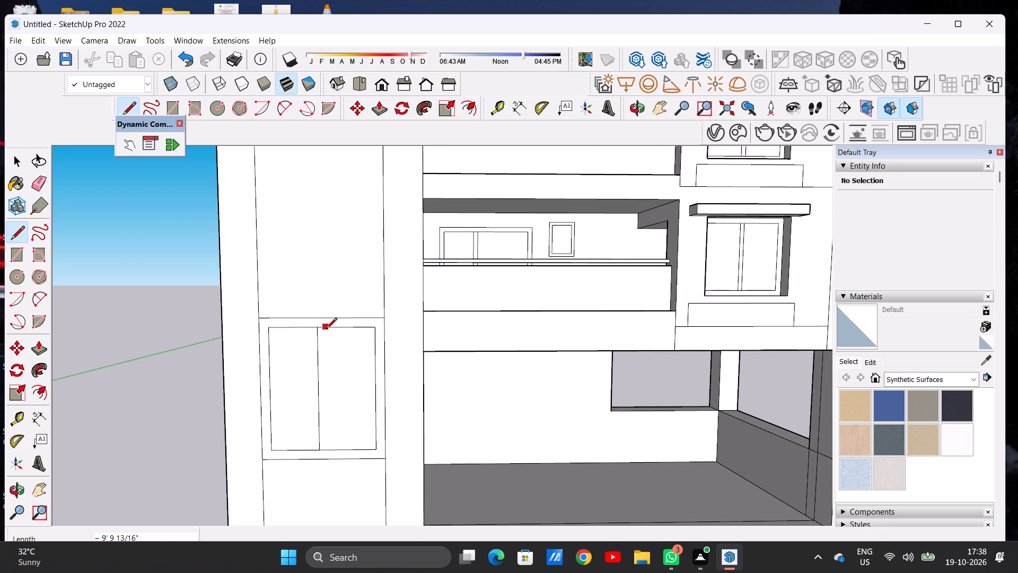
{"action": "left_click", "coordinate": [326, 329]}
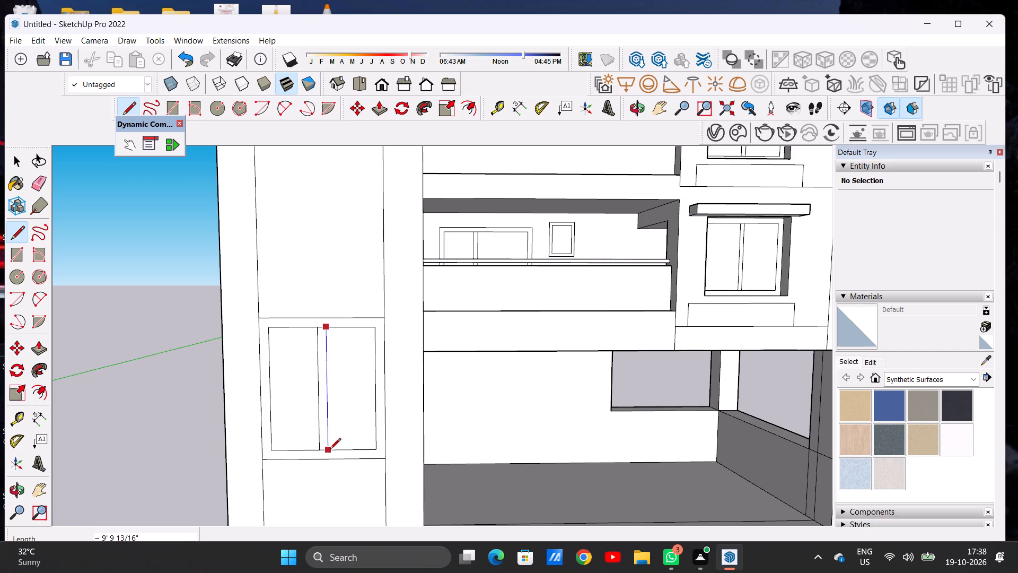
{"action": "left_click", "coordinate": [330, 450]}
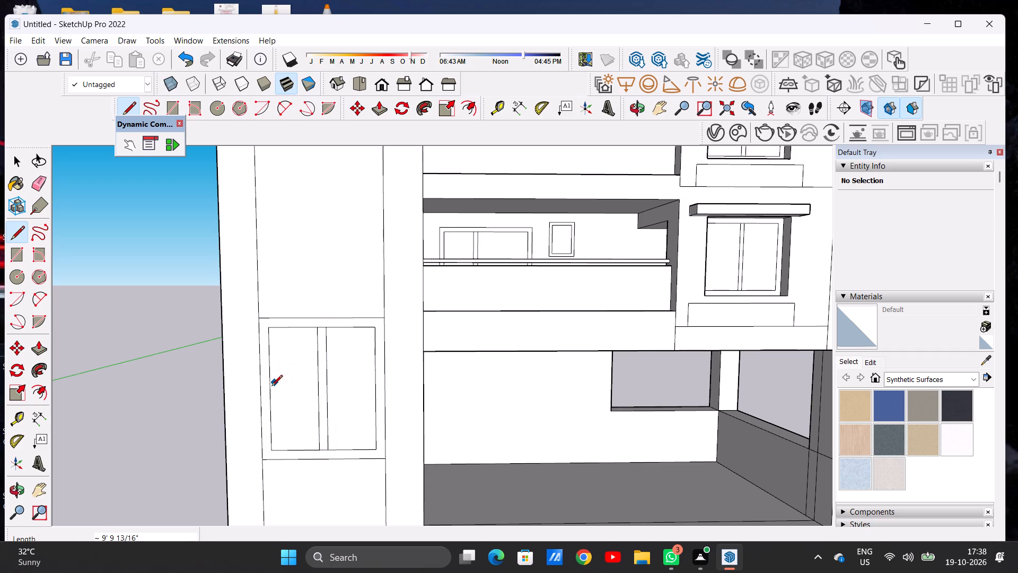
Draw two closely spaced horizontal lines, about 8' 4" long, across the inner panel to form a crossbar over the mullion.
{"action": "left_click", "coordinate": [271, 381]}
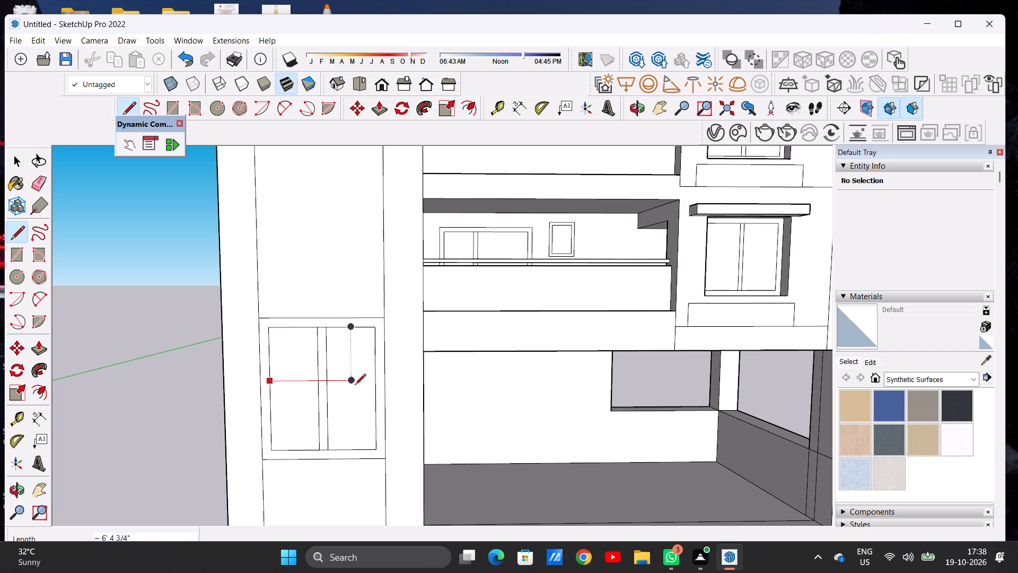
{"action": "left_click", "coordinate": [373, 384]}
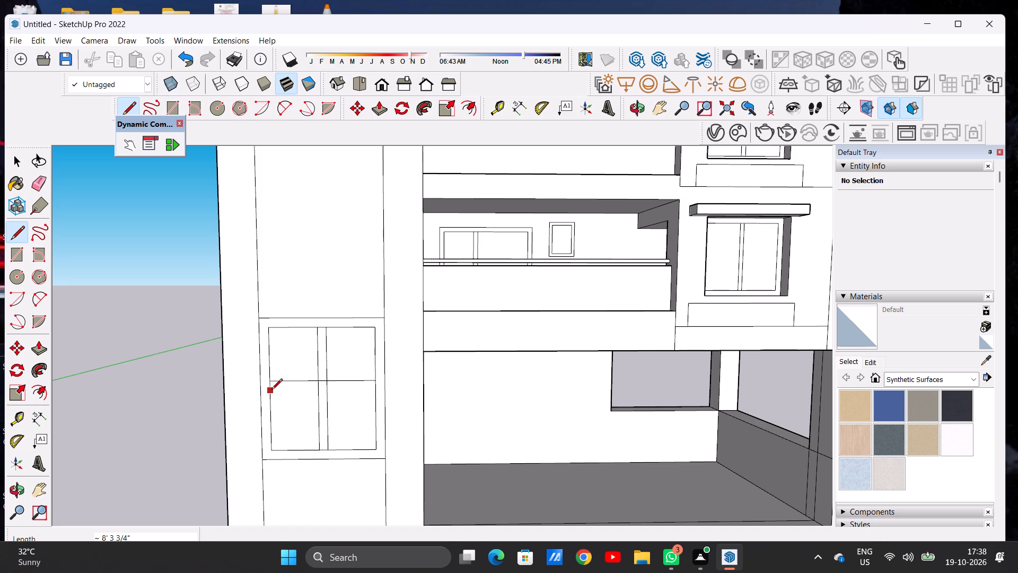
{"action": "left_click", "coordinate": [271, 390]}
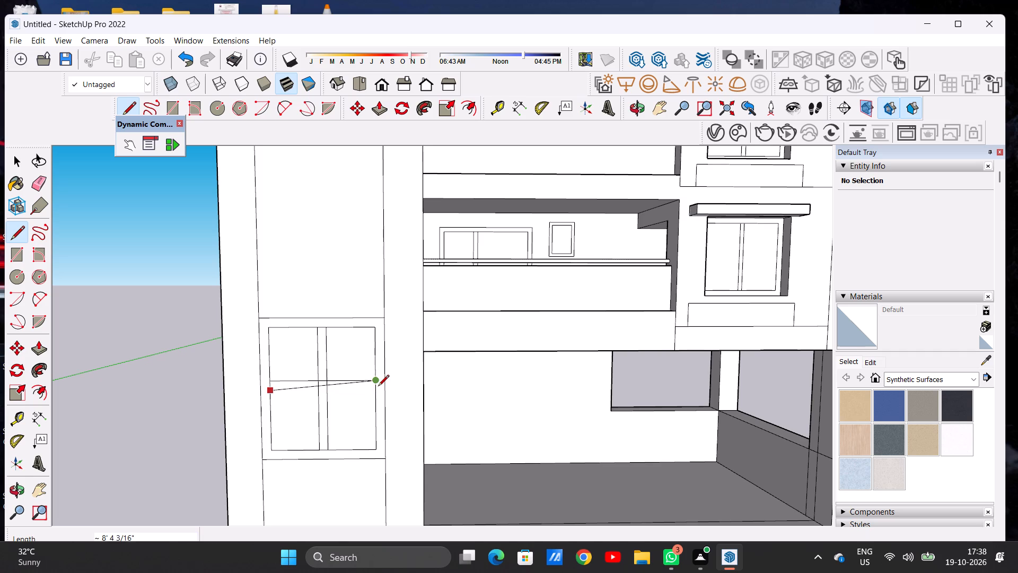
{"action": "left_click", "coordinate": [378, 395]}
{"action": "key", "text": "space"}
Draw a horizontal line across the vertical strip a short distance above the new four-pane window.
{"action": "scroll", "coordinate": [327, 404], "scroll_direction": "down", "scroll_amount": 9}
{"action": "scroll", "coordinate": [327, 401], "scroll_direction": "up", "scroll_amount": 2}
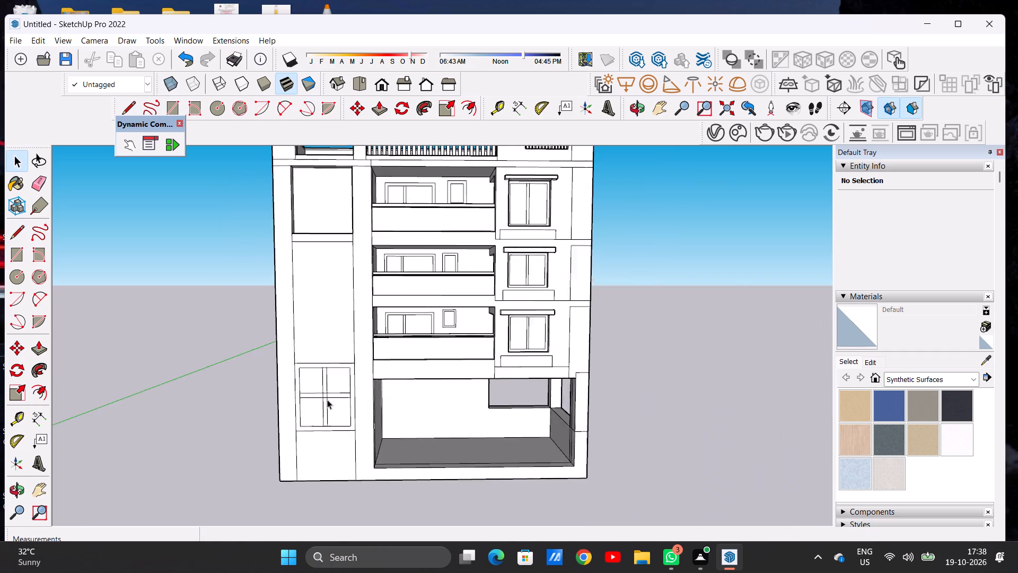
{"action": "scroll", "coordinate": [327, 400], "scroll_direction": "up", "scroll_amount": 10}
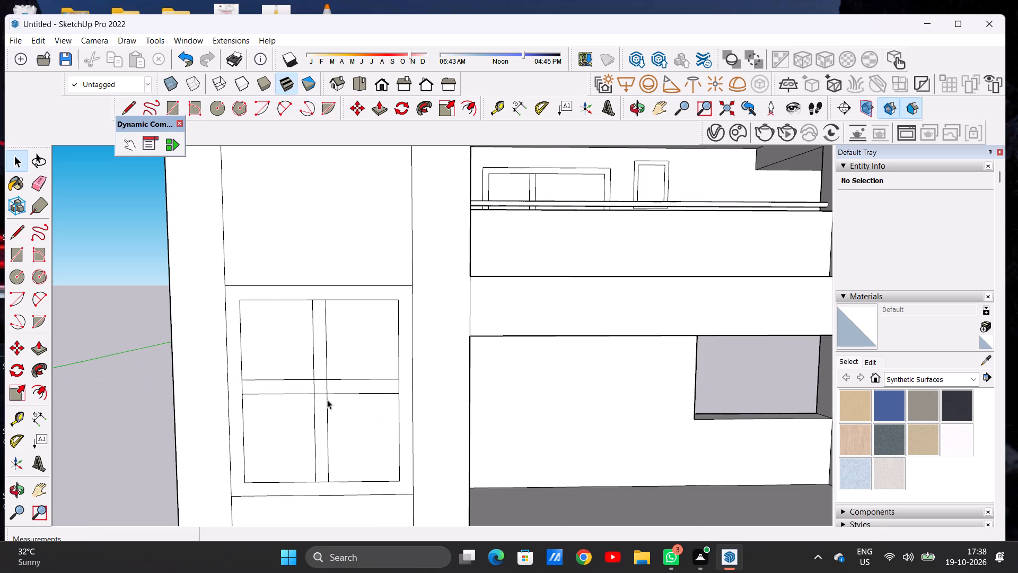
{"action": "key", "text": "space"}
{"action": "scroll", "coordinate": [321, 406], "scroll_direction": "down", "scroll_amount": 20}
{"action": "scroll", "coordinate": [321, 406], "scroll_direction": "down", "scroll_amount": 4}
{"action": "scroll", "coordinate": [230, 328], "scroll_direction": "up", "scroll_amount": 6}
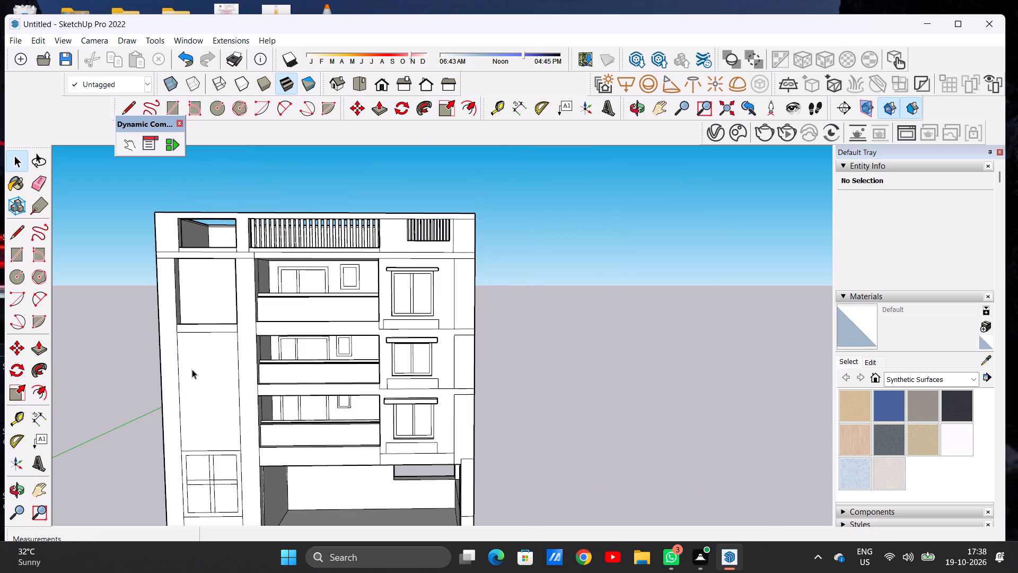
{"action": "scroll", "coordinate": [192, 369], "scroll_direction": "up", "scroll_amount": 2}
{"action": "scroll", "coordinate": [280, 395], "scroll_direction": "down", "scroll_amount": 7}
{"action": "scroll", "coordinate": [231, 415], "scroll_direction": "up", "scroll_amount": 7}
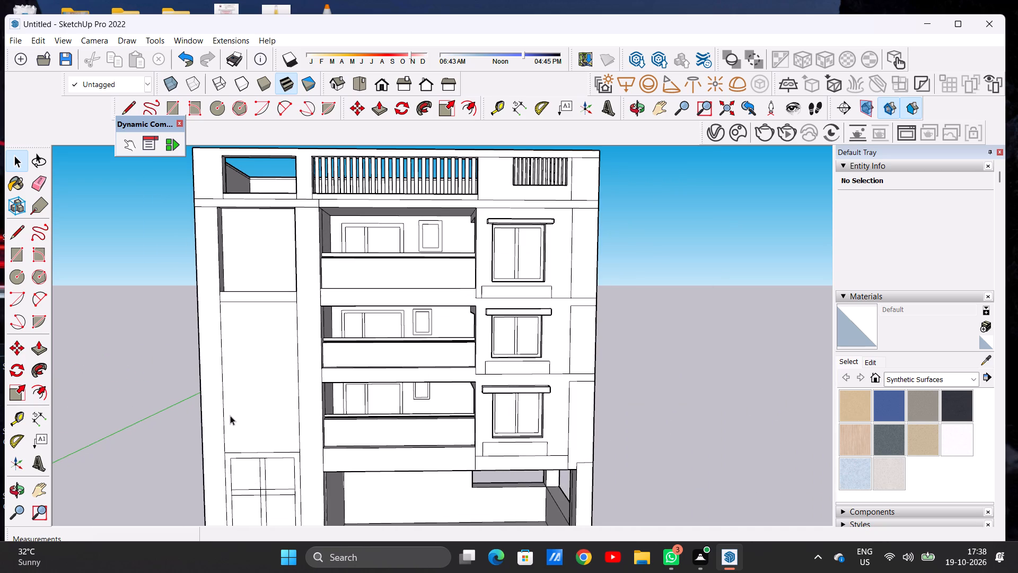
{"action": "key", "text": "l"}
{"action": "scroll", "coordinate": [230, 415], "scroll_direction": "up", "scroll_amount": 2}
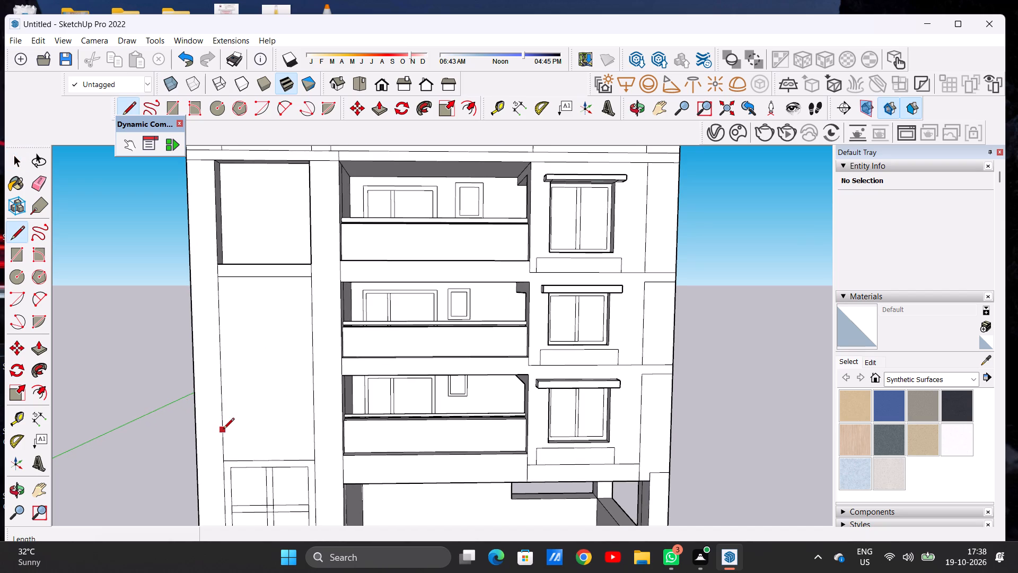
{"action": "left_click", "coordinate": [225, 418]}
{"action": "left_click", "coordinate": [312, 420]}
{"action": "key", "text": "space"}
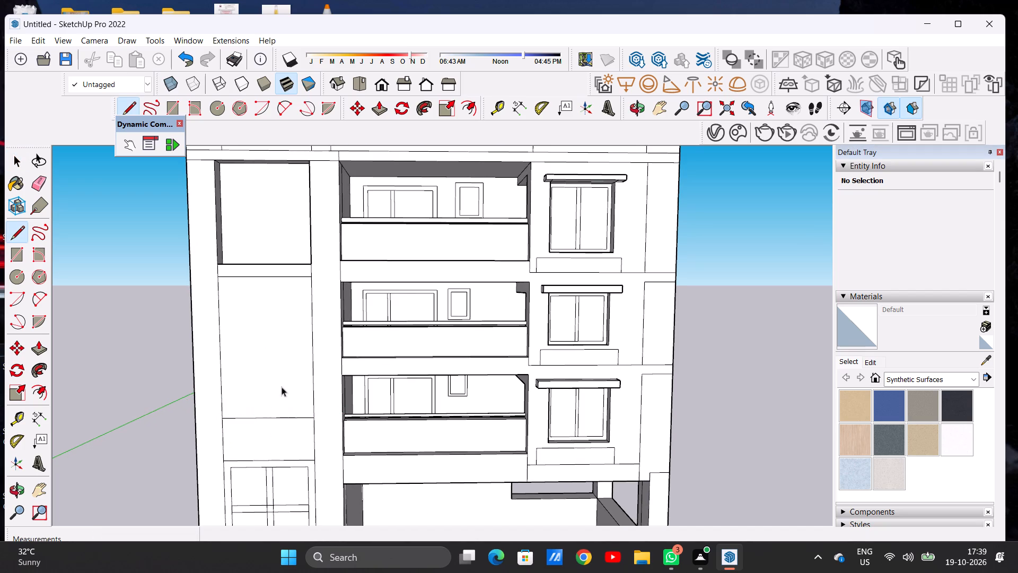
{"action": "scroll", "coordinate": [270, 368], "scroll_direction": "down", "scroll_amount": 8}
{"action": "scroll", "coordinate": [262, 377], "scroll_direction": "up", "scroll_amount": 2}
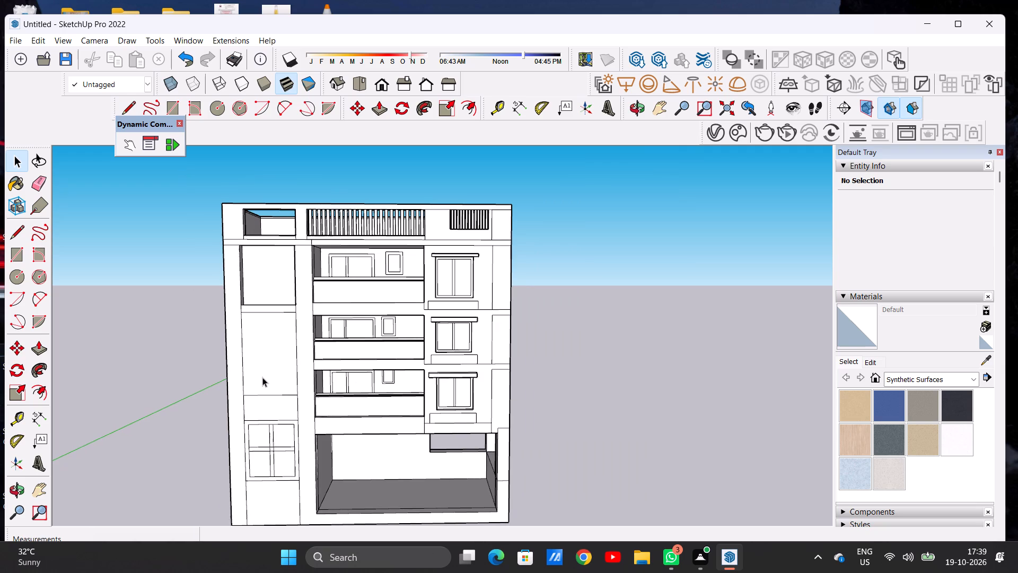
Draw a horizontal line about 9' 9 9/16" long across the vertical strip, partway up the blank panel above the four-pane window.
{"action": "key", "text": "l"}
{"action": "scroll", "coordinate": [262, 377], "scroll_direction": "up", "scroll_amount": 4}
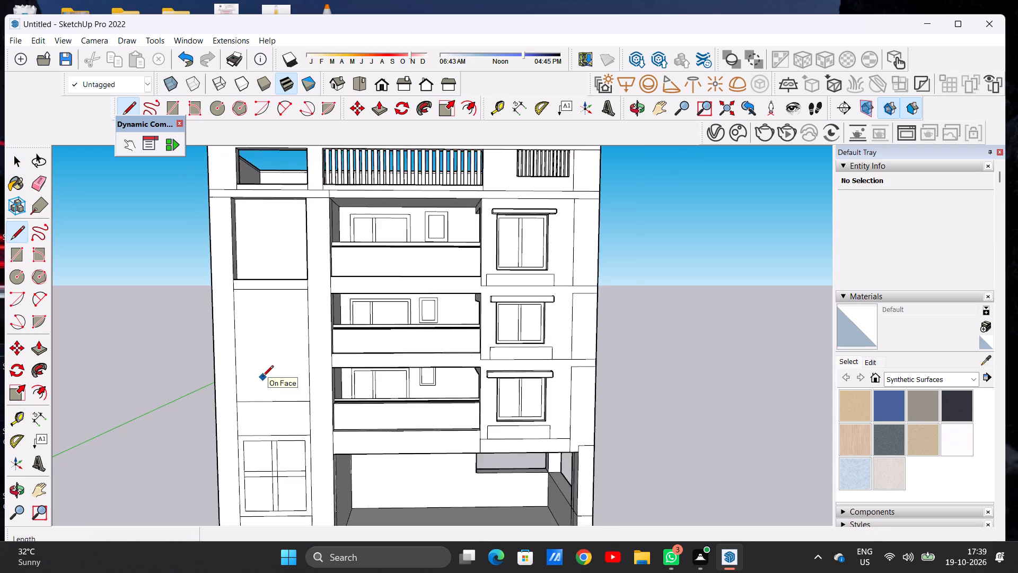
{"action": "left_click", "coordinate": [234, 347]}
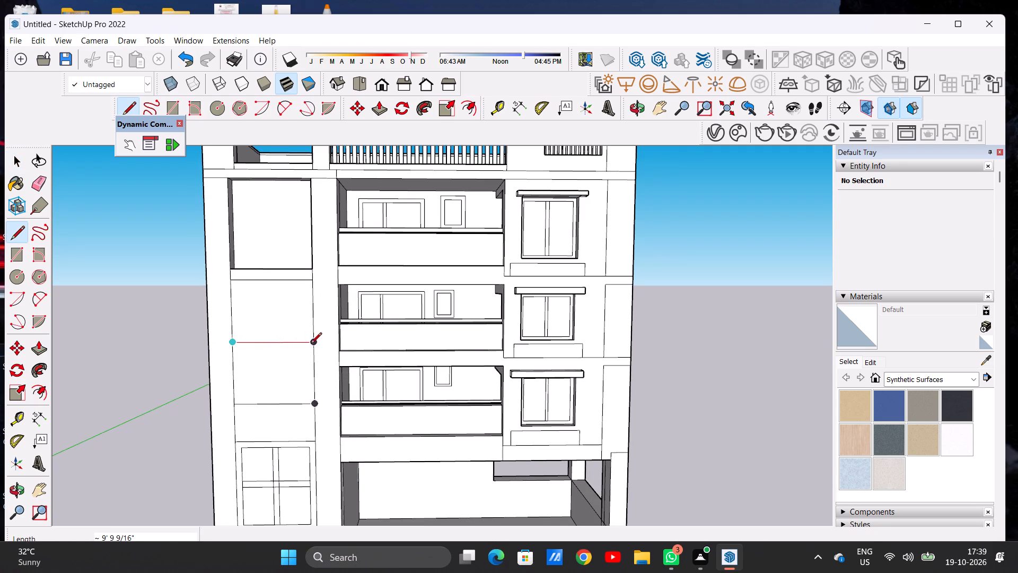
{"action": "left_click", "coordinate": [310, 345]}
{"action": "key", "text": "space"}
Draw a two-point arc spanning the ends of the new horizontal line, bulging upward about 5' 9 13/16".
{"action": "left_click", "coordinate": [277, 105]}
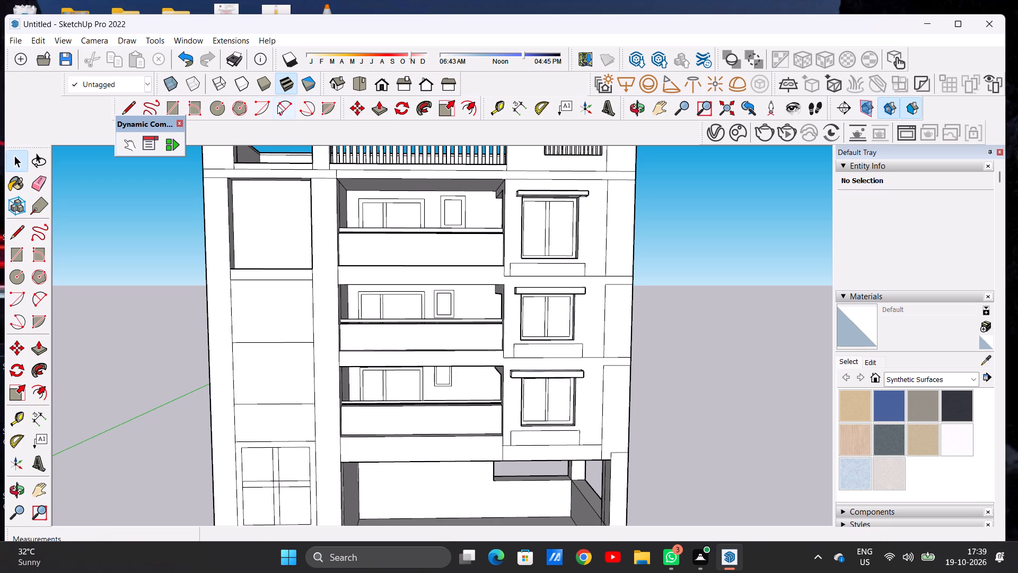
{"action": "left_click", "coordinate": [231, 342]}
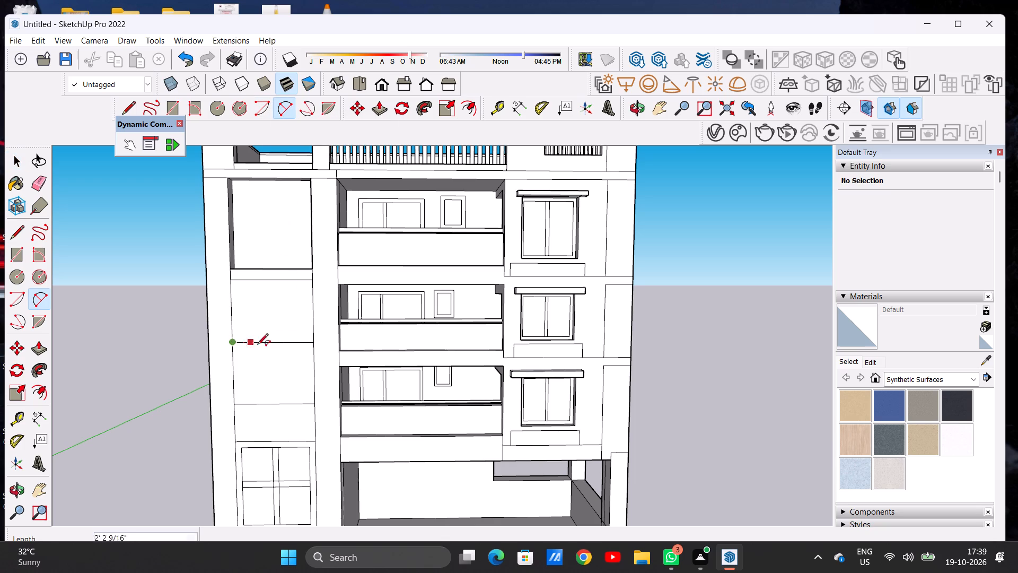
{"action": "left_click", "coordinate": [309, 342]}
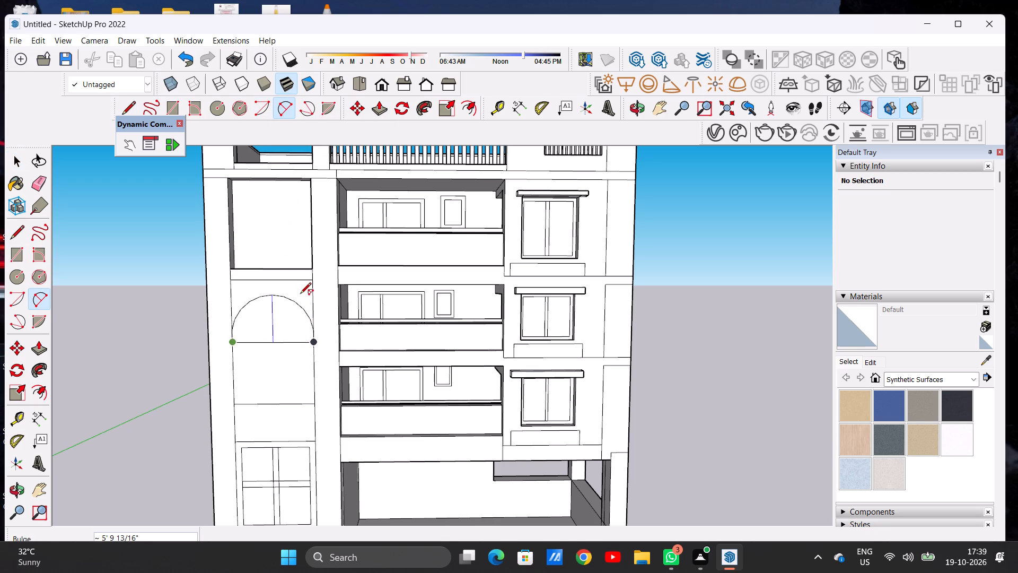
{"action": "left_click", "coordinate": [300, 294]}
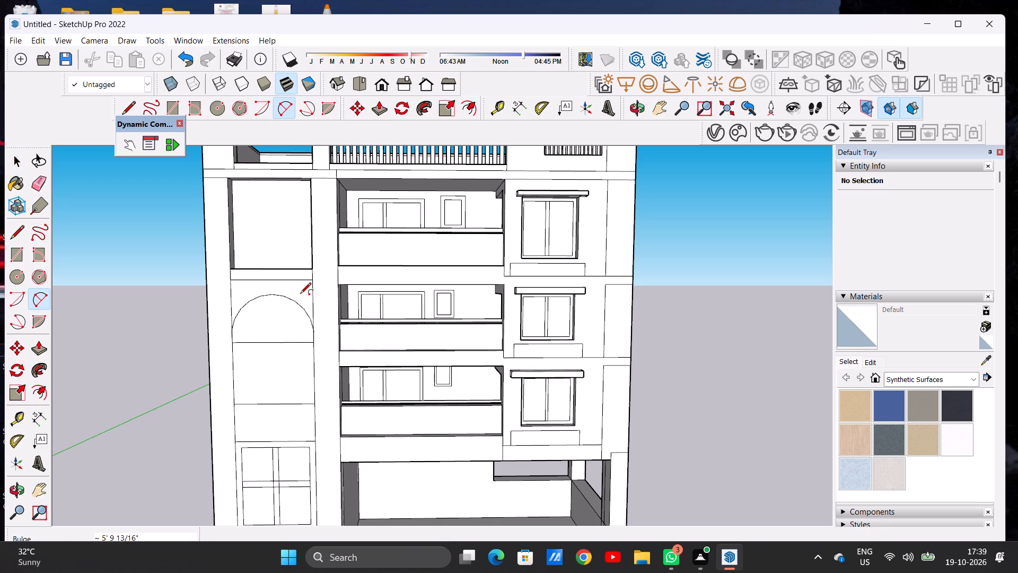
{"action": "key", "text": "space"}
Set the arc's segment count to 60.
{"action": "scroll", "coordinate": [287, 348], "scroll_direction": "down", "scroll_amount": 7}
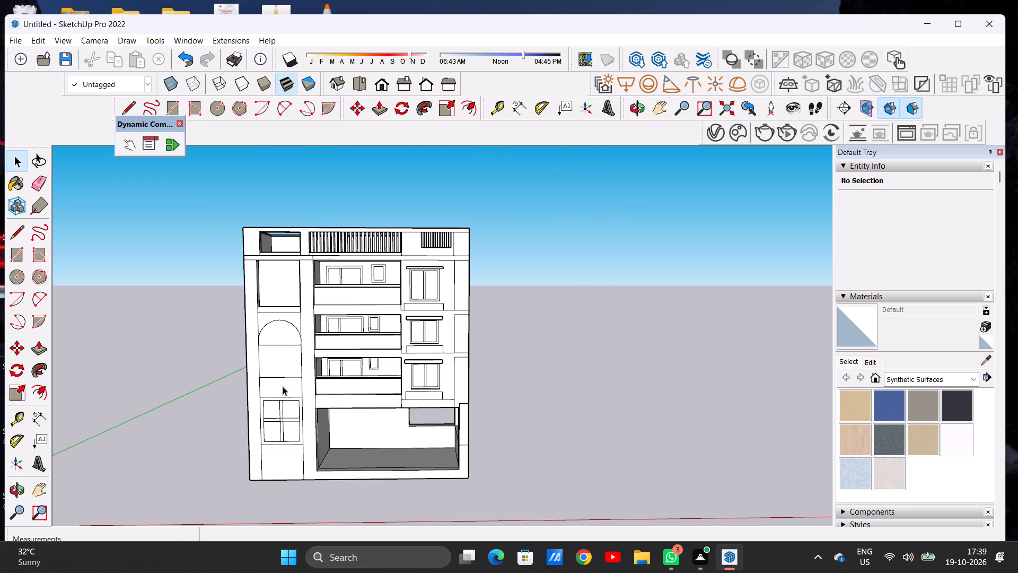
{"action": "scroll", "coordinate": [283, 379], "scroll_direction": "up", "scroll_amount": 5}
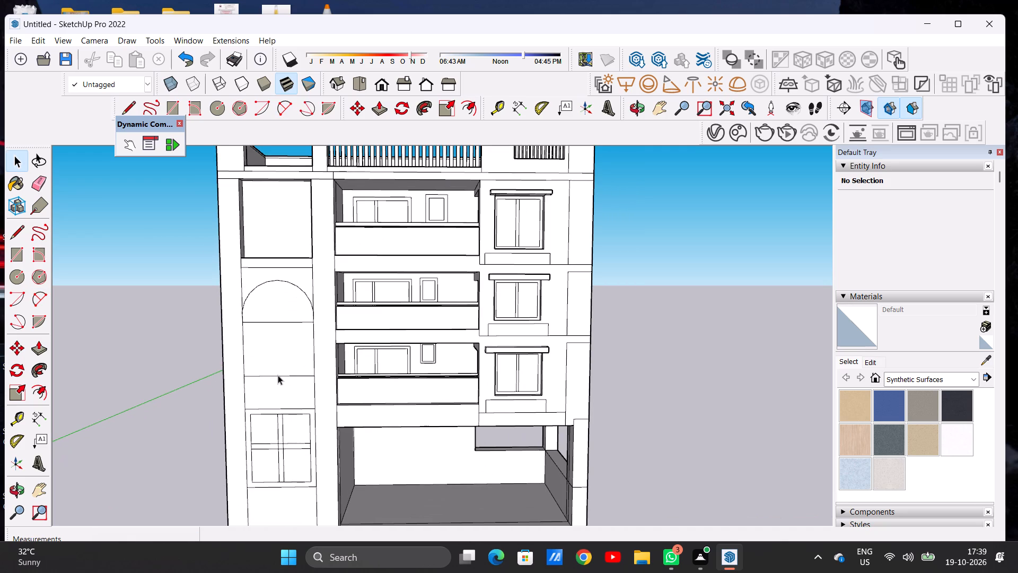
{"action": "scroll", "coordinate": [269, 369], "scroll_direction": "down", "scroll_amount": 4}
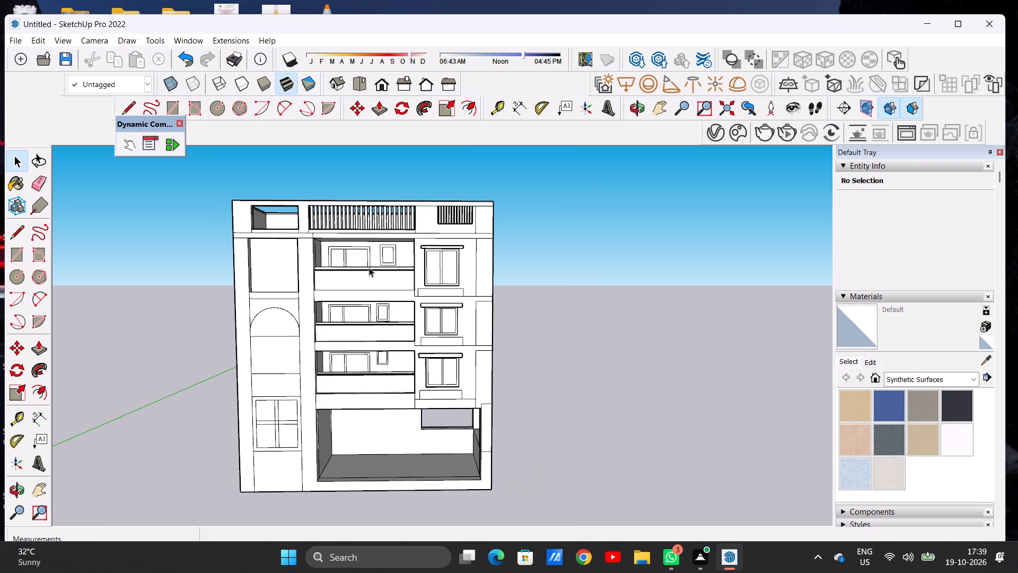
{"action": "scroll", "coordinate": [273, 353], "scroll_direction": "up", "scroll_amount": 1}
{"action": "scroll", "coordinate": [273, 353], "scroll_direction": "down", "scroll_amount": 1}
{"action": "scroll", "coordinate": [273, 353], "scroll_direction": "up", "scroll_amount": 3}
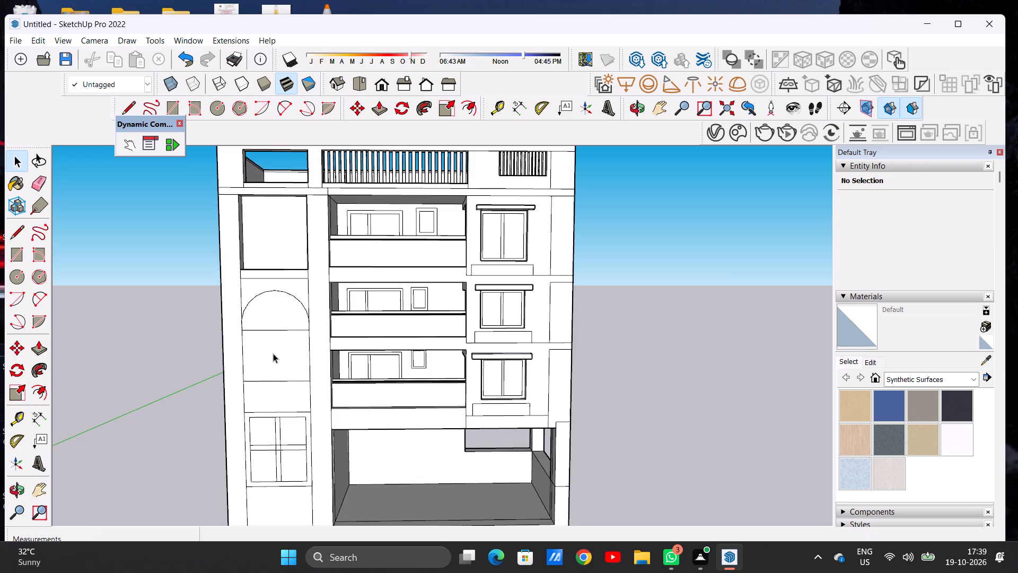
{"action": "scroll", "coordinate": [283, 316], "scroll_direction": "up", "scroll_amount": 11}
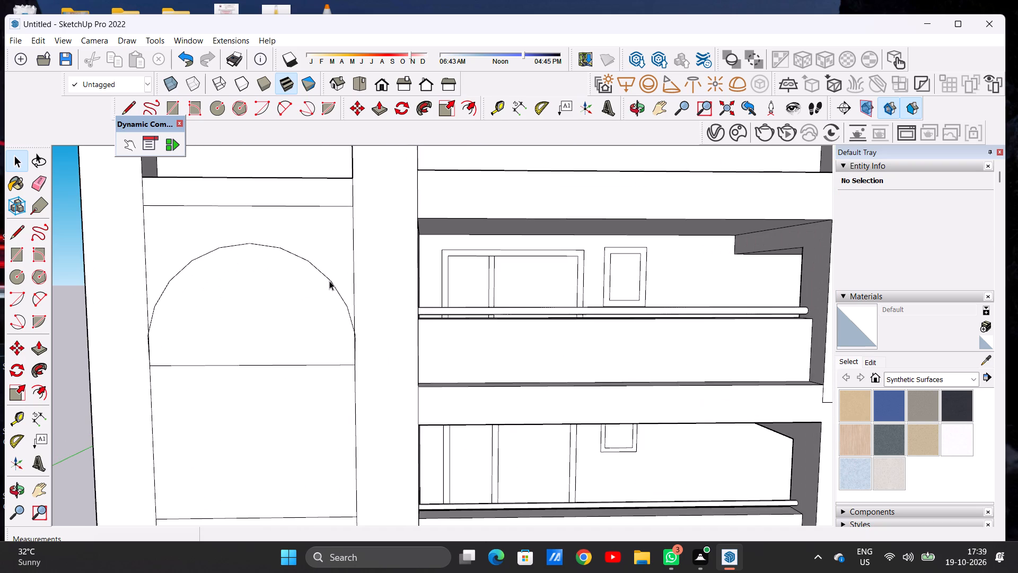
{"action": "left_click", "coordinate": [329, 281]}
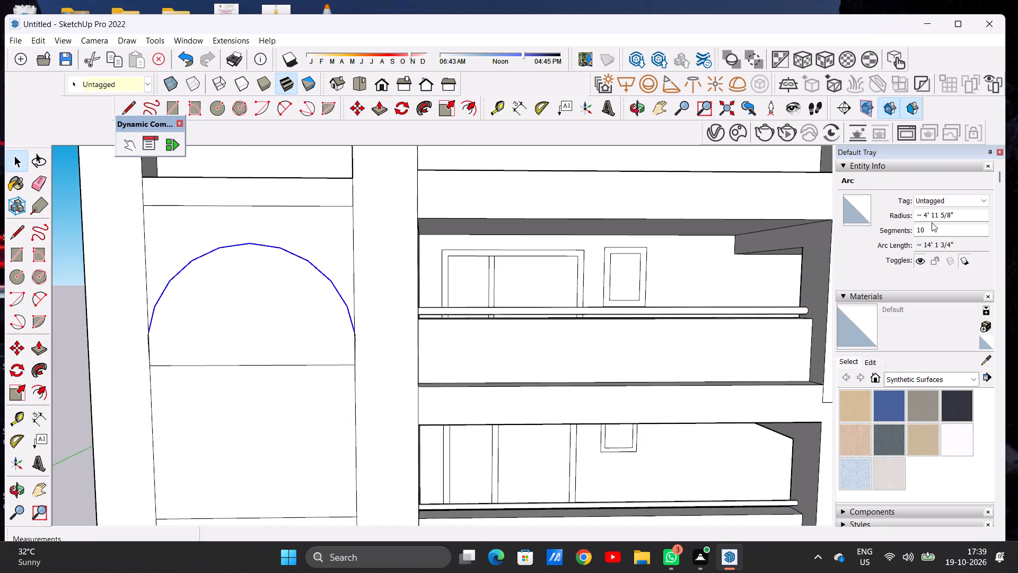
{"action": "left_click_drag", "start_coordinate": [932, 222], "coordinate": [913, 230]}
{"action": "left_click_drag", "start_coordinate": [926, 230], "coordinate": [911, 233]}
{"action": "key", "text": "BackSpace"}
{"action": "type", "text": "60"}
{"action": "key", "text": "Return"}
{"action": "key", "text": "space"}
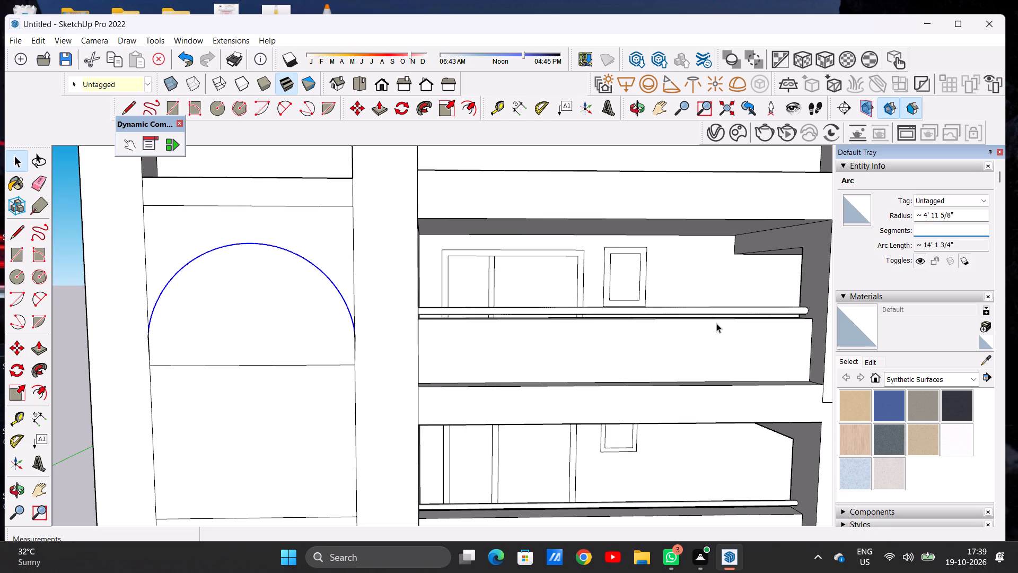
{"action": "key", "text": "e"}
{"action": "left_click", "coordinate": [64, 297]}
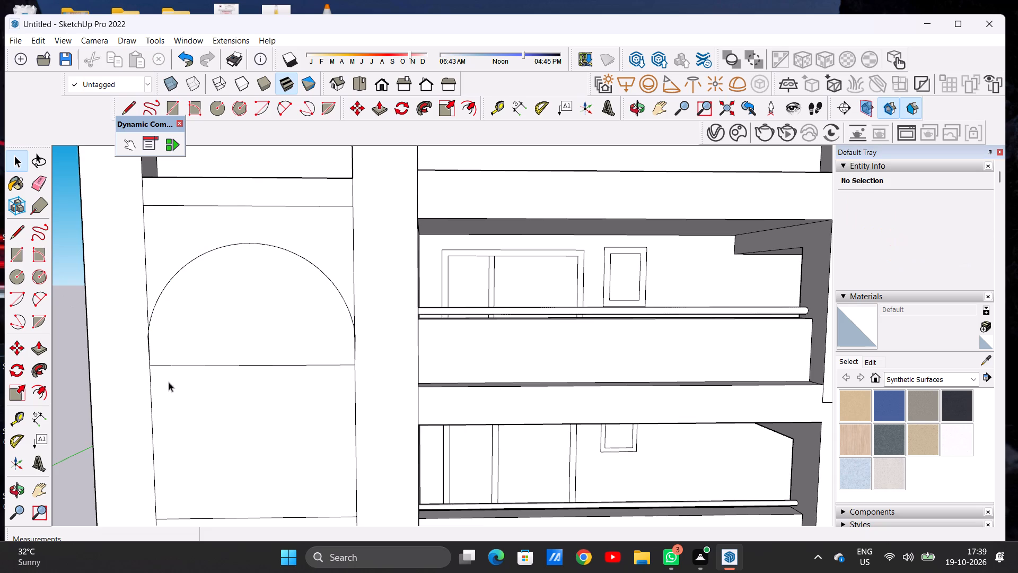
Erase the horizontal line beneath the arc so the arch and the panel below form one face.
{"action": "key", "text": "e"}
{"action": "left_click_drag", "start_coordinate": [240, 363], "coordinate": [241, 369]}
{"action": "key", "text": "space"}
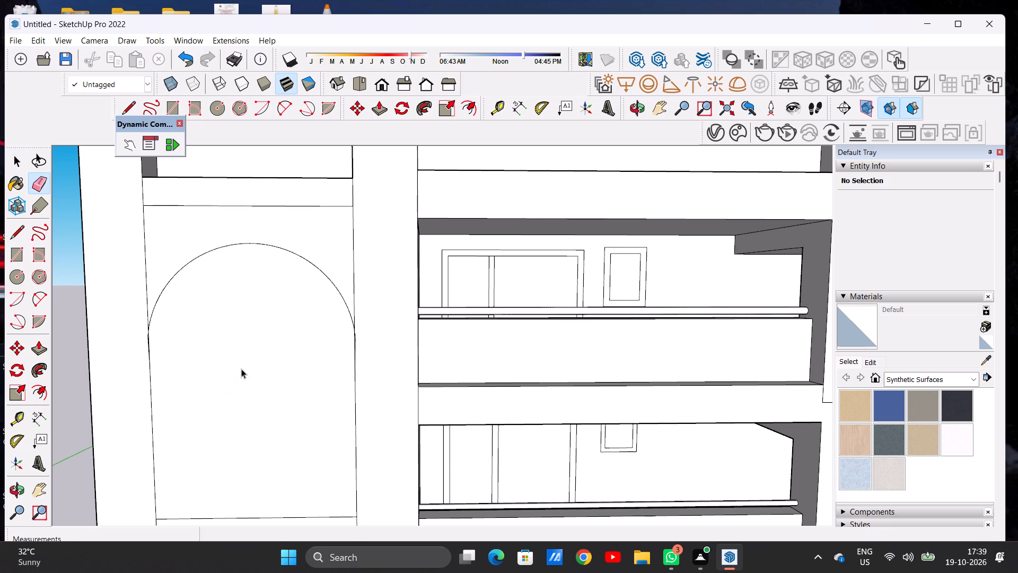
Erase the stray sliver edges at both ends of the arch where it overshoots the strip's vertical edges.
{"action": "scroll", "coordinate": [256, 369], "scroll_direction": "down", "scroll_amount": 13}
{"action": "scroll", "coordinate": [279, 358], "scroll_direction": "up", "scroll_amount": 16}
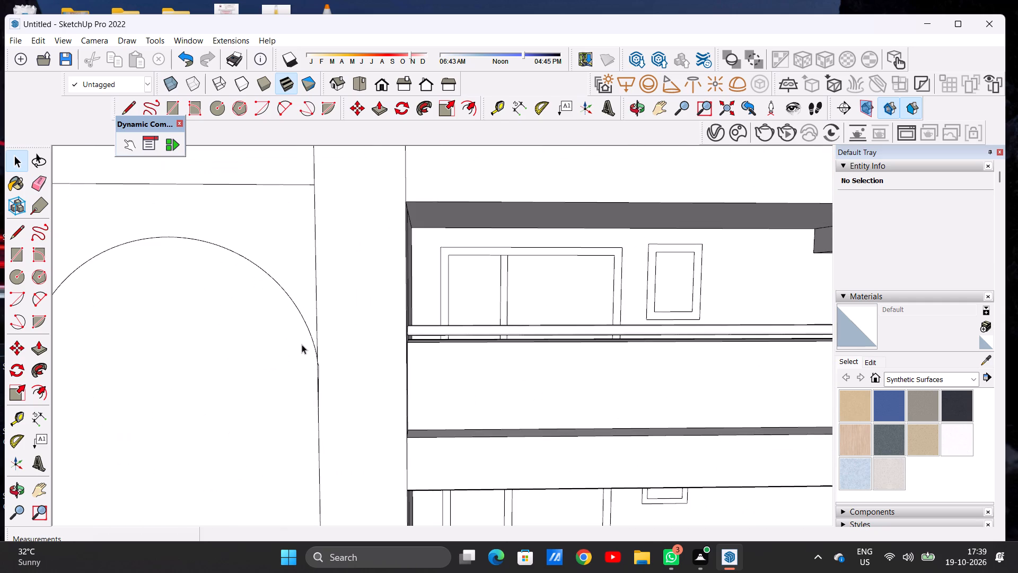
{"action": "scroll", "coordinate": [302, 344], "scroll_direction": "down", "scroll_amount": 2}
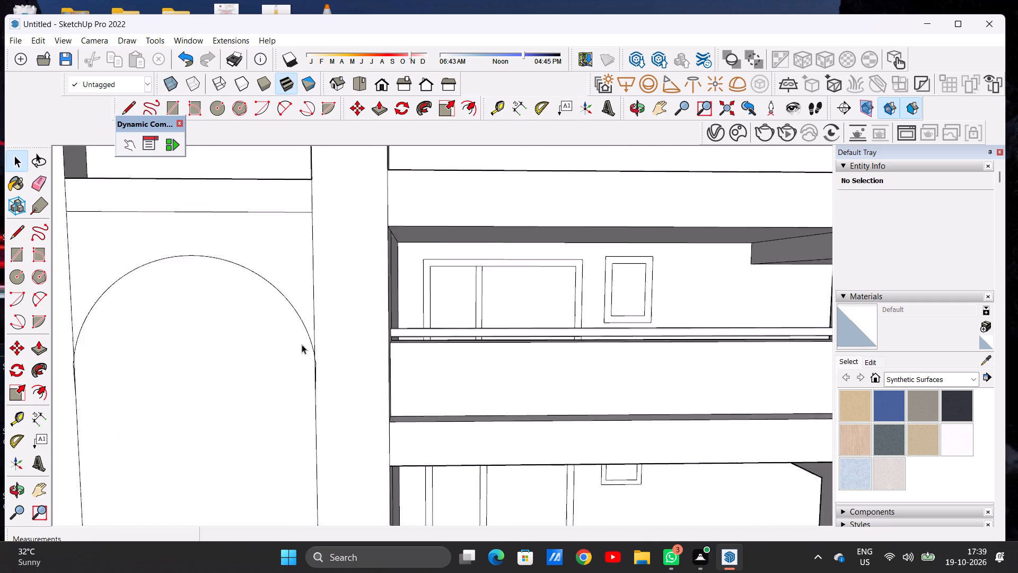
{"action": "scroll", "coordinate": [302, 344], "scroll_direction": "down", "scroll_amount": 9}
{"action": "scroll", "coordinate": [221, 347], "scroll_direction": "up", "scroll_amount": 6}
{"action": "scroll", "coordinate": [197, 360], "scroll_direction": "down", "scroll_amount": 1}
{"action": "scroll", "coordinate": [197, 360], "scroll_direction": "up", "scroll_amount": 10}
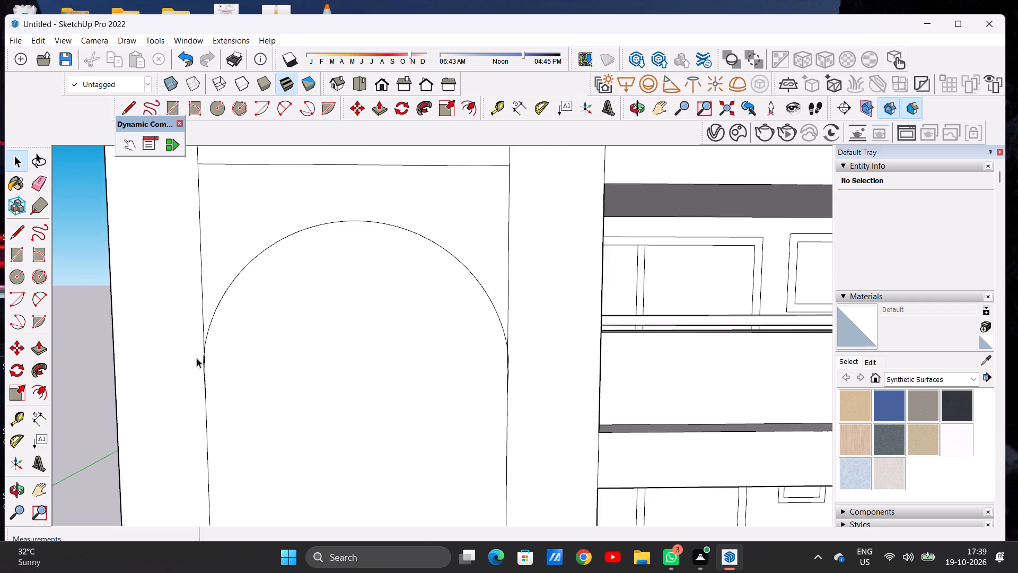
{"action": "scroll", "coordinate": [197, 358], "scroll_direction": "up", "scroll_amount": 16}
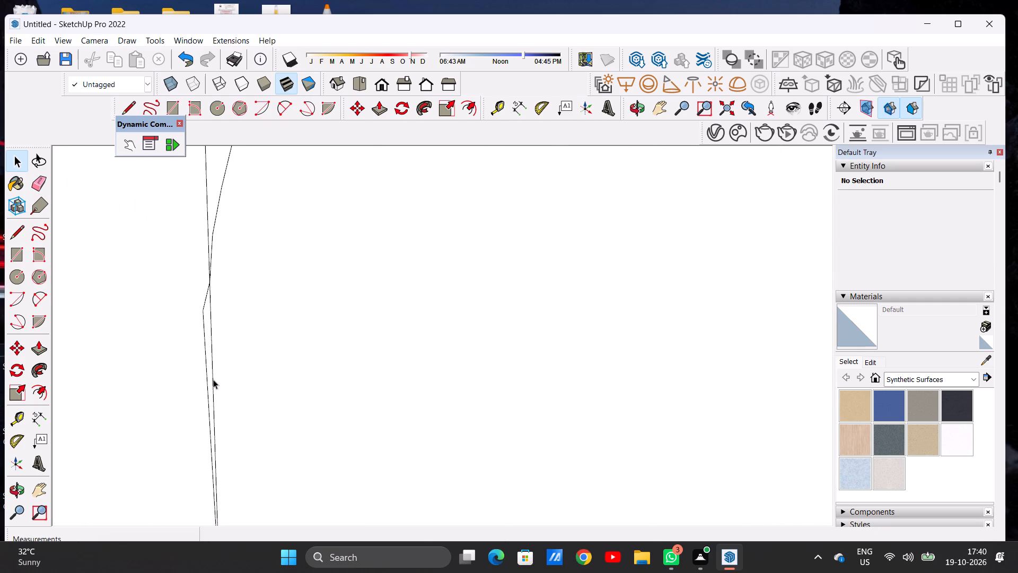
{"action": "key", "text": "e"}
{"action": "left_click_drag", "start_coordinate": [201, 308], "coordinate": [203, 313]}
{"action": "scroll", "coordinate": [180, 349], "scroll_direction": "down", "scroll_amount": 5}
{"action": "scroll", "coordinate": [185, 352], "scroll_direction": "up", "scroll_amount": 1}
{"action": "scroll", "coordinate": [186, 352], "scroll_direction": "down", "scroll_amount": 5}
{"action": "scroll", "coordinate": [206, 352], "scroll_direction": "up", "scroll_amount": 1}
{"action": "scroll", "coordinate": [209, 352], "scroll_direction": "down", "scroll_amount": 15}
{"action": "scroll", "coordinate": [221, 349], "scroll_direction": "up", "scroll_amount": 1}
{"action": "scroll", "coordinate": [221, 349], "scroll_direction": "down", "scroll_amount": 5}
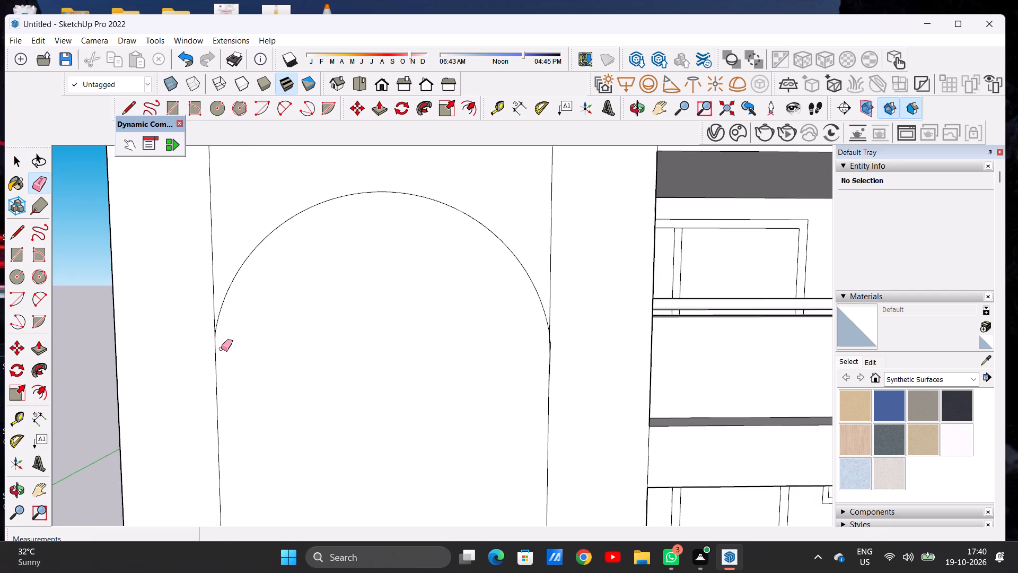
{"action": "scroll", "coordinate": [514, 346], "scroll_direction": "up", "scroll_amount": 8}
{"action": "scroll", "coordinate": [333, 349], "scroll_direction": "up", "scroll_amount": 10}
{"action": "scroll", "coordinate": [415, 357], "scroll_direction": "down", "scroll_amount": 1}
{"action": "scroll", "coordinate": [415, 357], "scroll_direction": "up", "scroll_amount": 5}
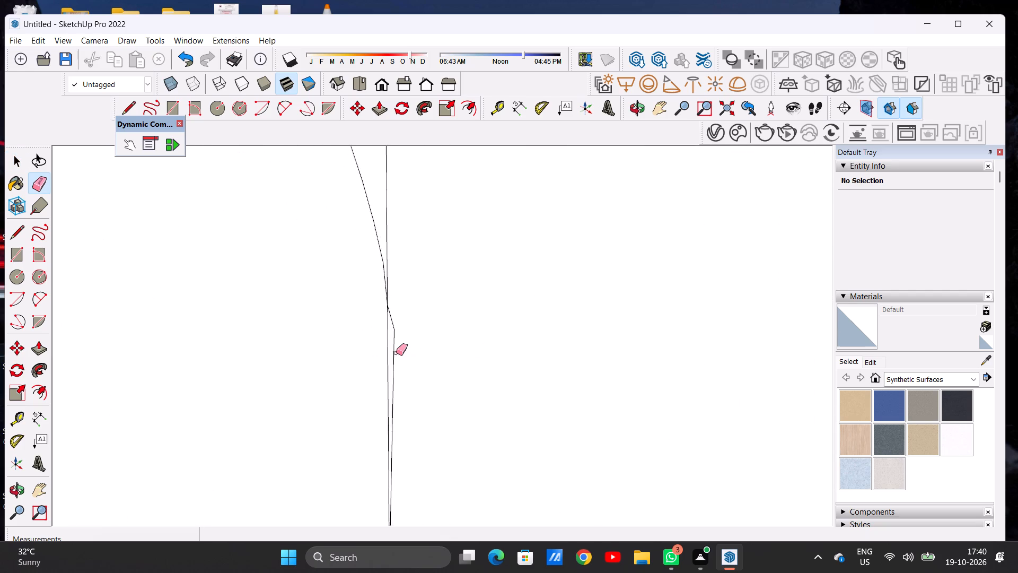
{"action": "scroll", "coordinate": [396, 353], "scroll_direction": "up", "scroll_amount": 4}
{"action": "left_click", "coordinate": [387, 308]}
{"action": "left_click", "coordinate": [387, 304]}
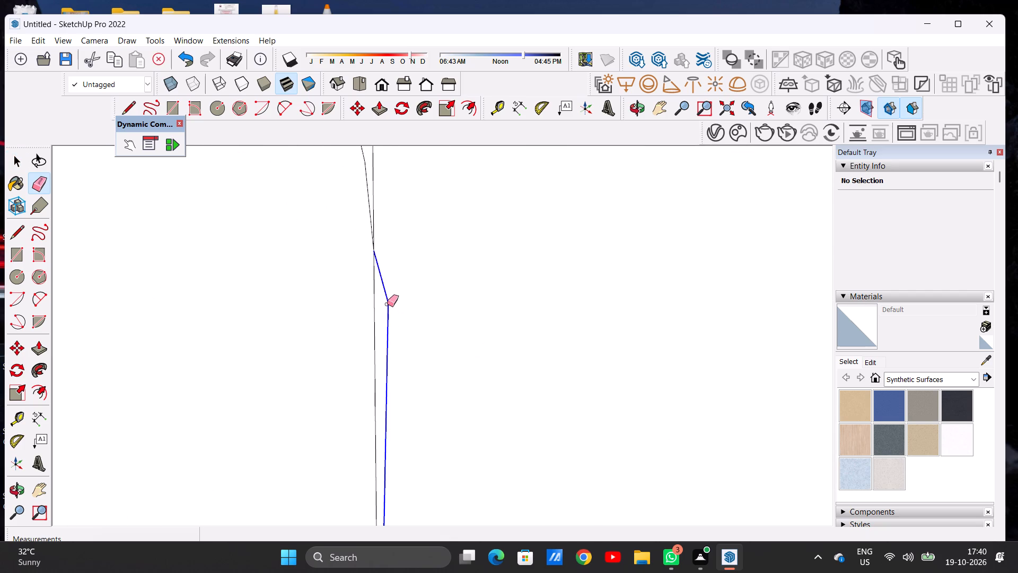
{"action": "key", "text": "space"}
Offset the arched panel's outline inward by about 11 3/16" to form a window frame.
{"action": "scroll", "coordinate": [374, 294], "scroll_direction": "down", "scroll_amount": 20}
{"action": "scroll", "coordinate": [374, 294], "scroll_direction": "down", "scroll_amount": 1}
{"action": "scroll", "coordinate": [389, 288], "scroll_direction": "up", "scroll_amount": 1}
{"action": "scroll", "coordinate": [389, 288], "scroll_direction": "down", "scroll_amount": 3}
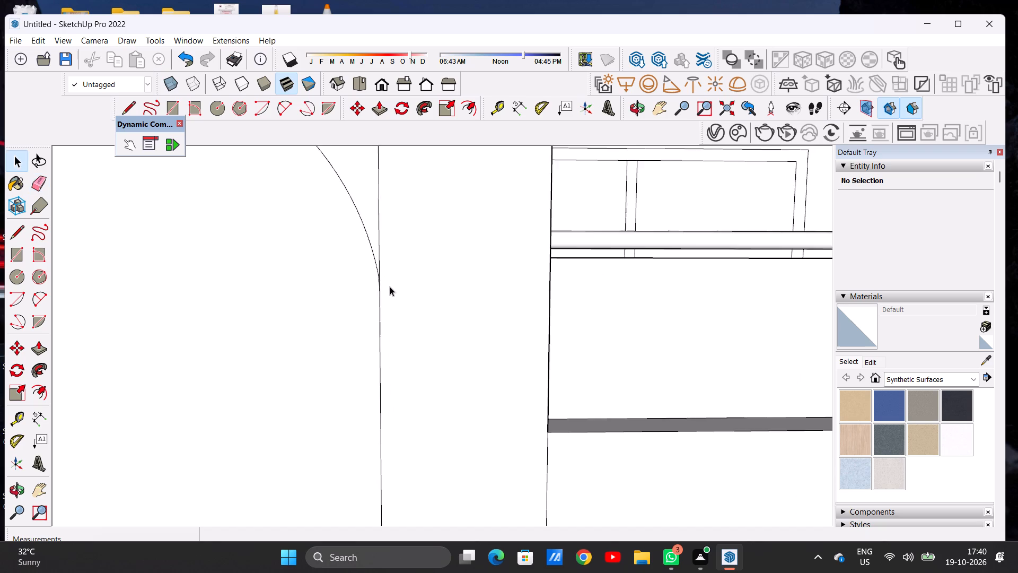
{"action": "scroll", "coordinate": [390, 286], "scroll_direction": "down", "scroll_amount": 7}
{"action": "scroll", "coordinate": [390, 286], "scroll_direction": "down", "scroll_amount": 20}
{"action": "scroll", "coordinate": [390, 286], "scroll_direction": "down", "scroll_amount": 3}
{"action": "scroll", "coordinate": [373, 311], "scroll_direction": "up", "scroll_amount": 4}
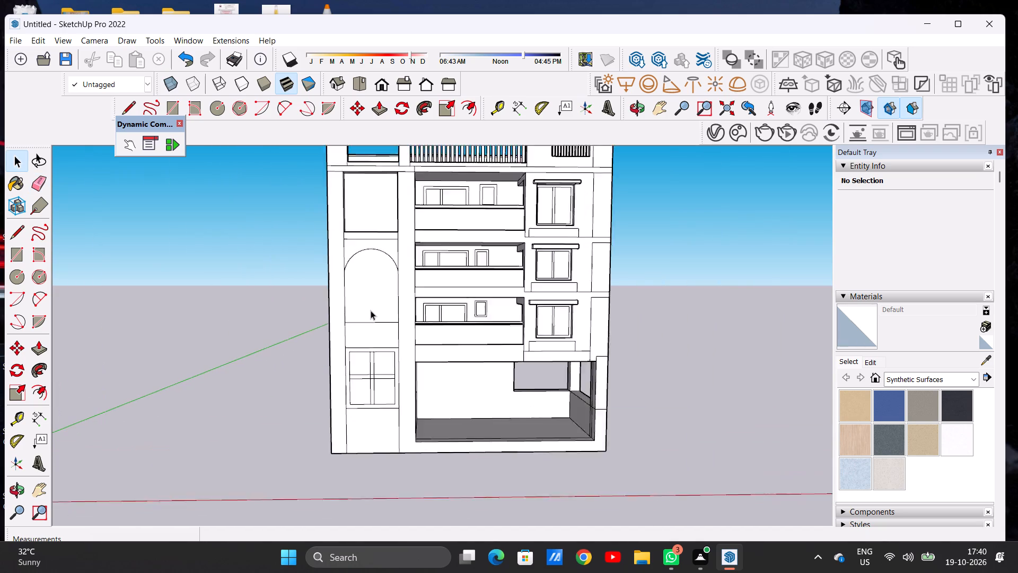
{"action": "scroll", "coordinate": [371, 310], "scroll_direction": "up", "scroll_amount": 5}
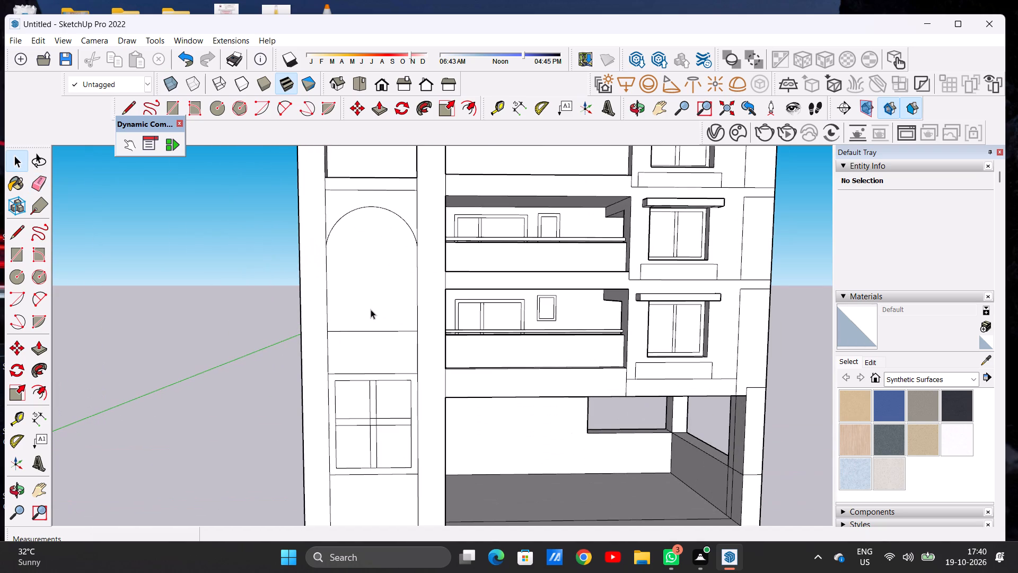
{"action": "type", "text": "OF"}
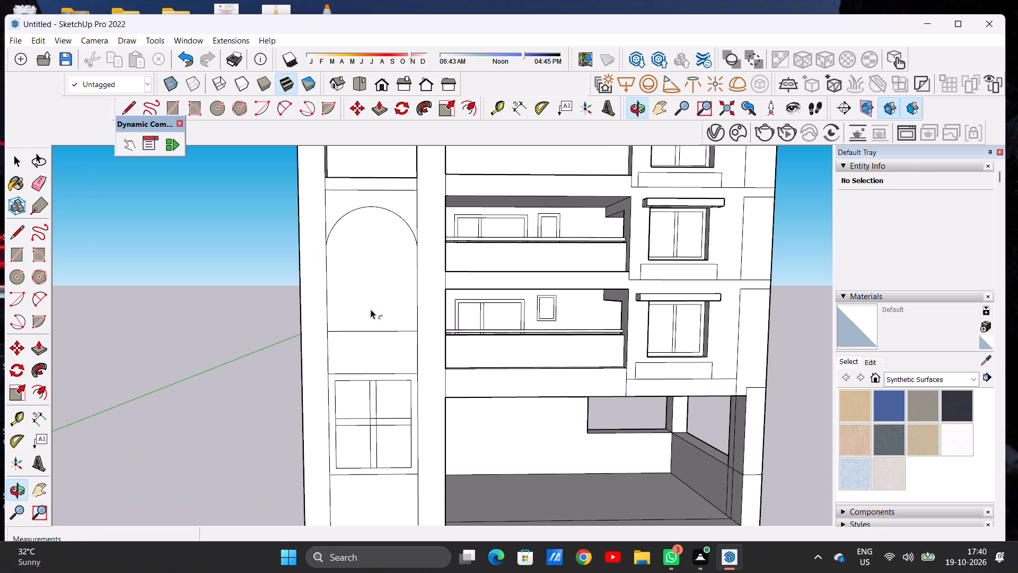
{"action": "left_click", "coordinate": [354, 245]}
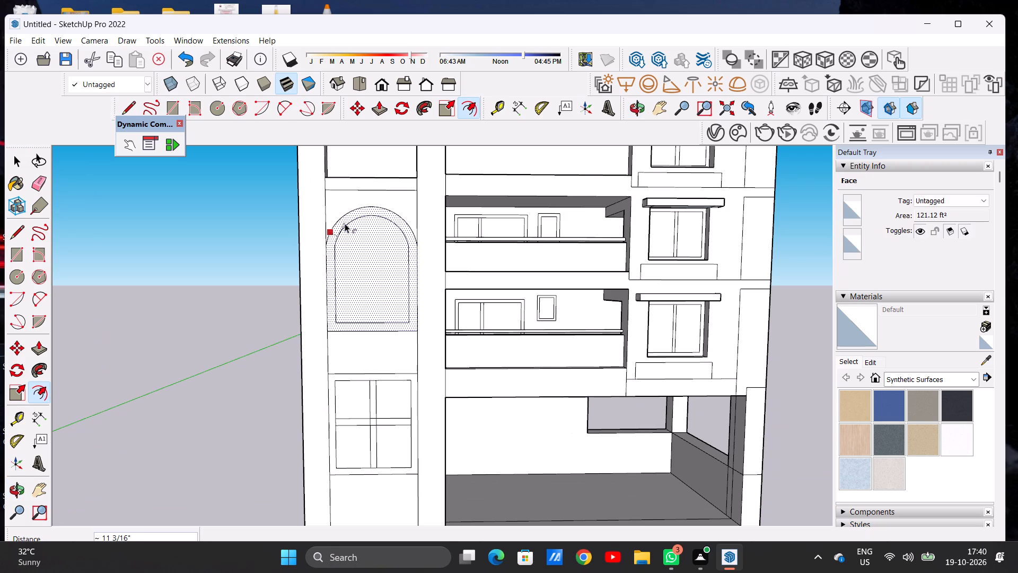
{"action": "left_click", "coordinate": [345, 223]}
{"action": "key", "text": "space"}
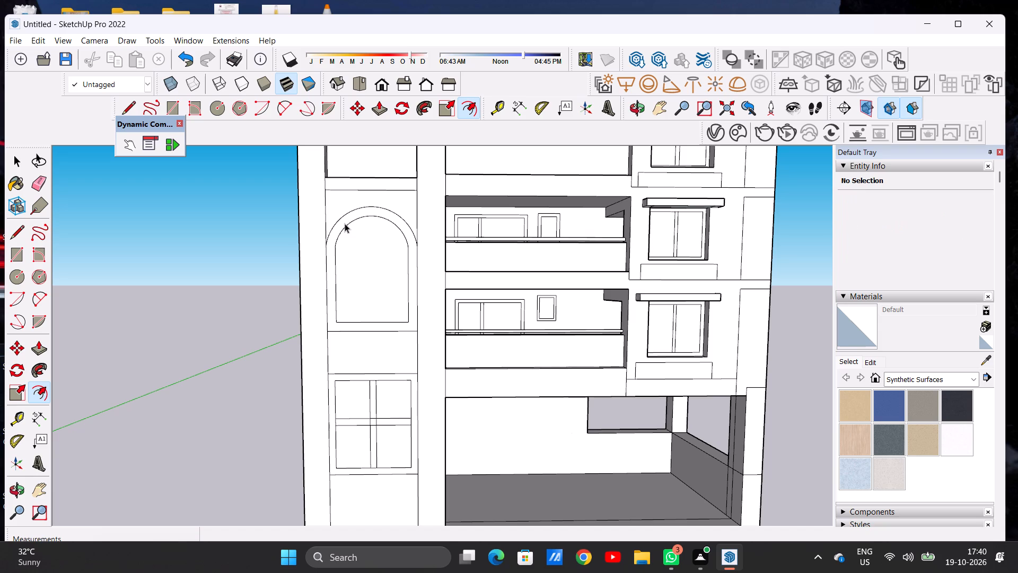
Draw two closely spaced horizontal lines, each about 7' 10" long, across the inner arched window outline at the arch's base as a transom bar.
{"action": "scroll", "coordinate": [326, 248], "scroll_direction": "down", "scroll_amount": 6}
{"action": "scroll", "coordinate": [346, 291], "scroll_direction": "down", "scroll_amount": 4}
{"action": "scroll", "coordinate": [347, 284], "scroll_direction": "up", "scroll_amount": 8}
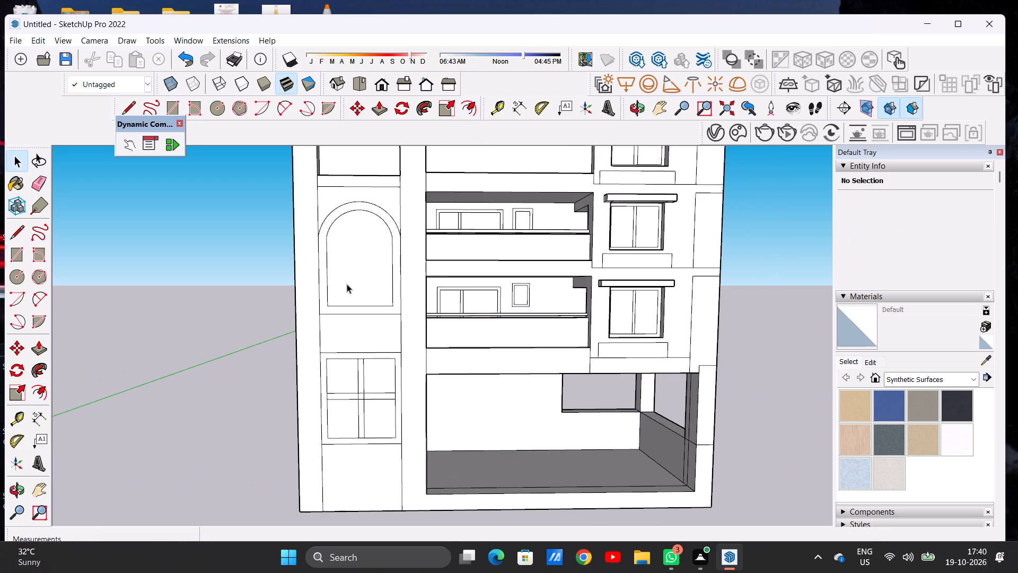
{"action": "key", "text": "l"}
{"action": "scroll", "coordinate": [337, 242], "scroll_direction": "up", "scroll_amount": 6}
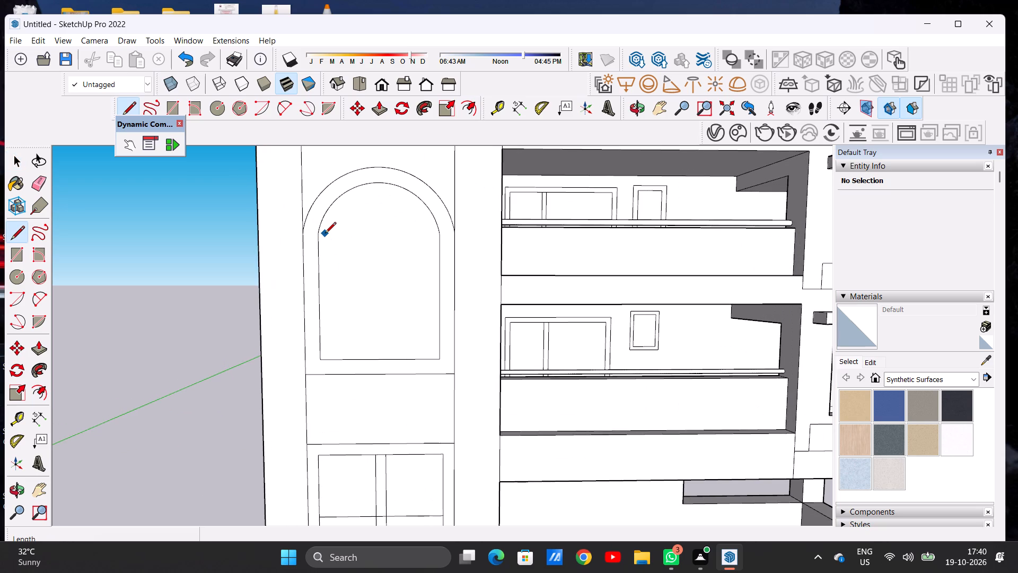
{"action": "left_click", "coordinate": [322, 233]}
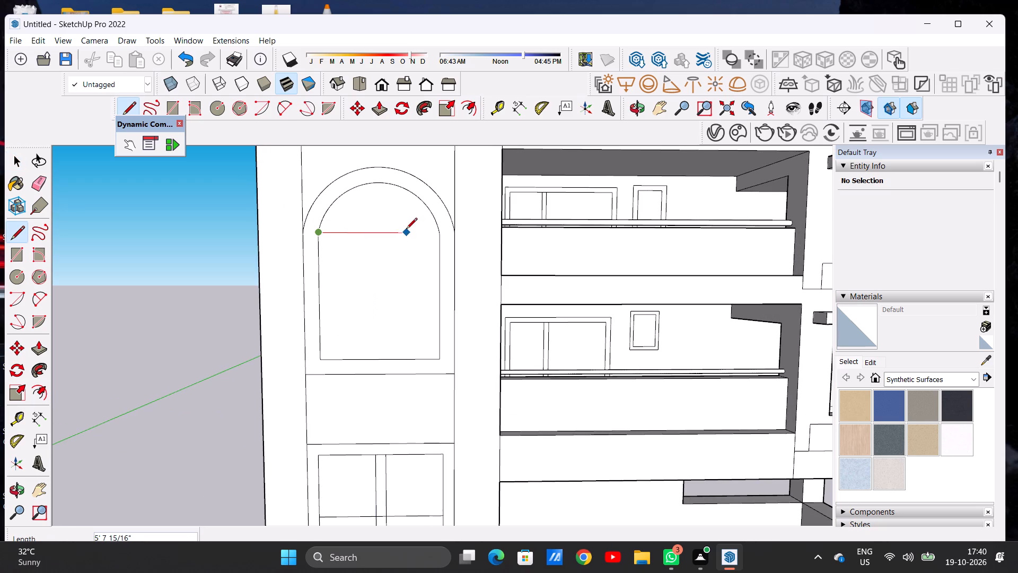
{"action": "left_click", "coordinate": [442, 233]}
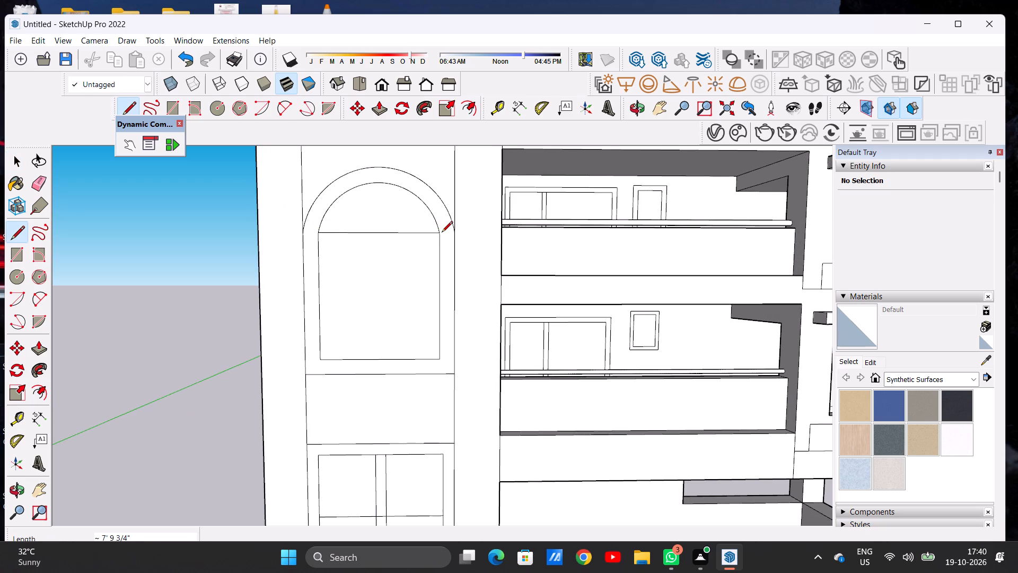
{"action": "scroll", "coordinate": [421, 263], "scroll_direction": "up", "scroll_amount": 7}
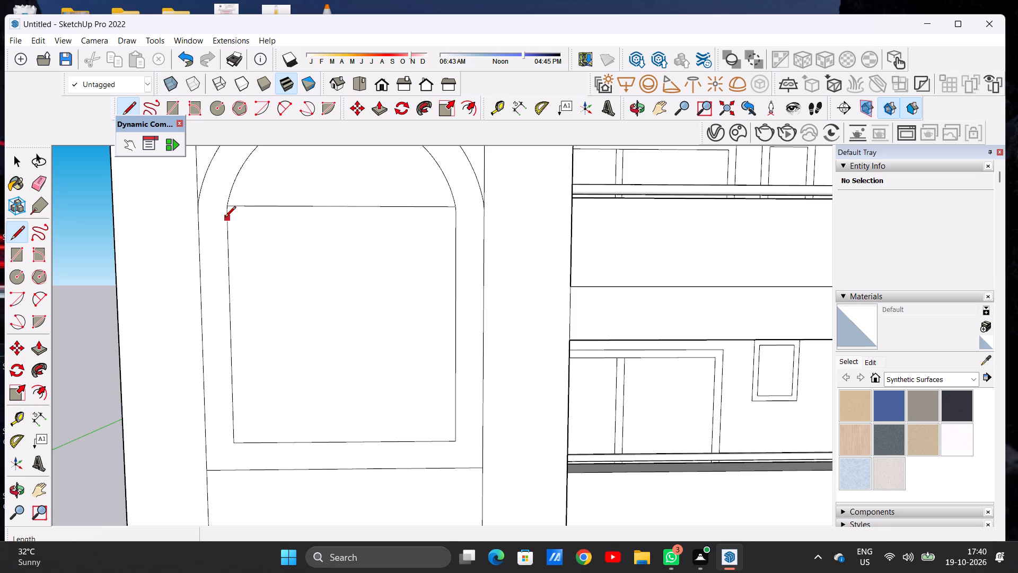
{"action": "left_click", "coordinate": [225, 218]}
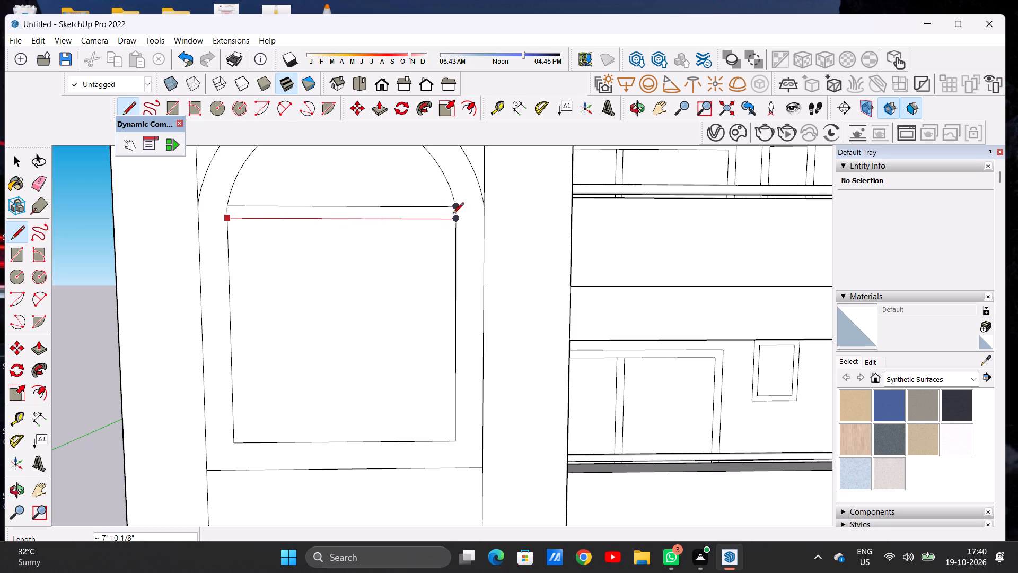
{"action": "left_click", "coordinate": [455, 220]}
Draw two closely spaced vertical lines from the inner arch's crown down to the window's bottom edge as a central mullion.
{"action": "scroll", "coordinate": [283, 249], "scroll_direction": "down", "scroll_amount": 13}
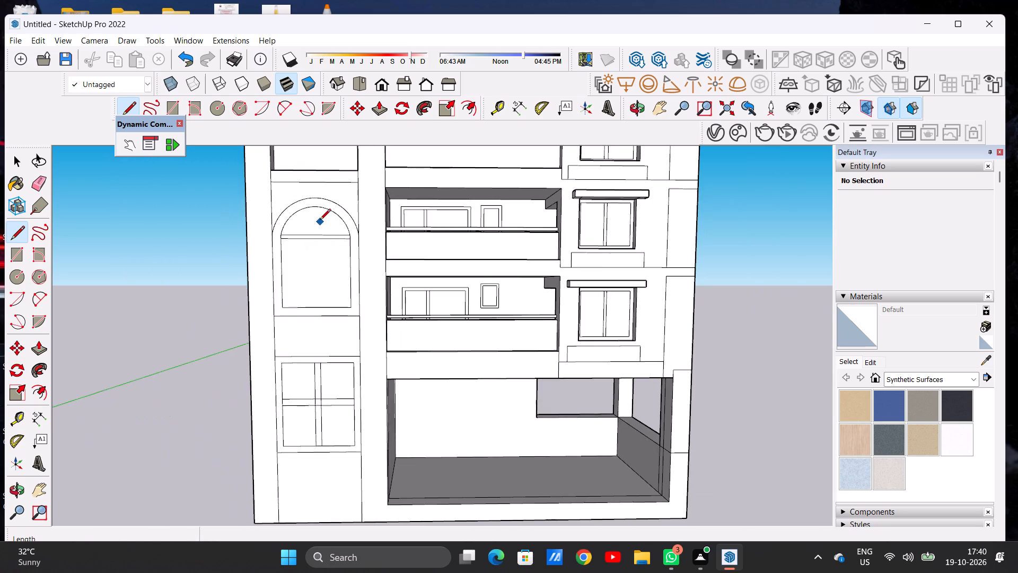
{"action": "scroll", "coordinate": [319, 221], "scroll_direction": "up", "scroll_amount": 6}
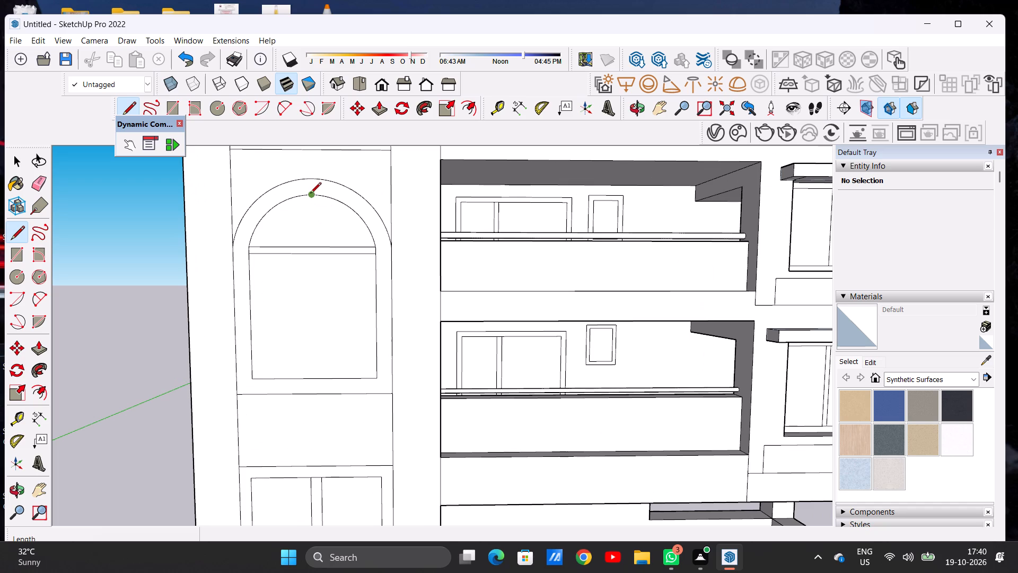
{"action": "left_click", "coordinate": [309, 194]}
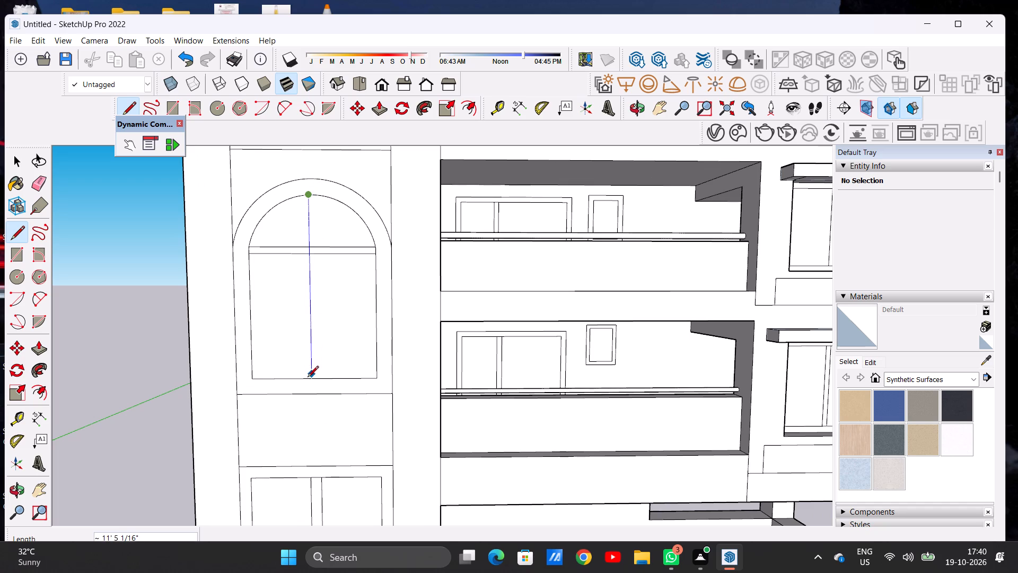
{"action": "left_click", "coordinate": [308, 379]}
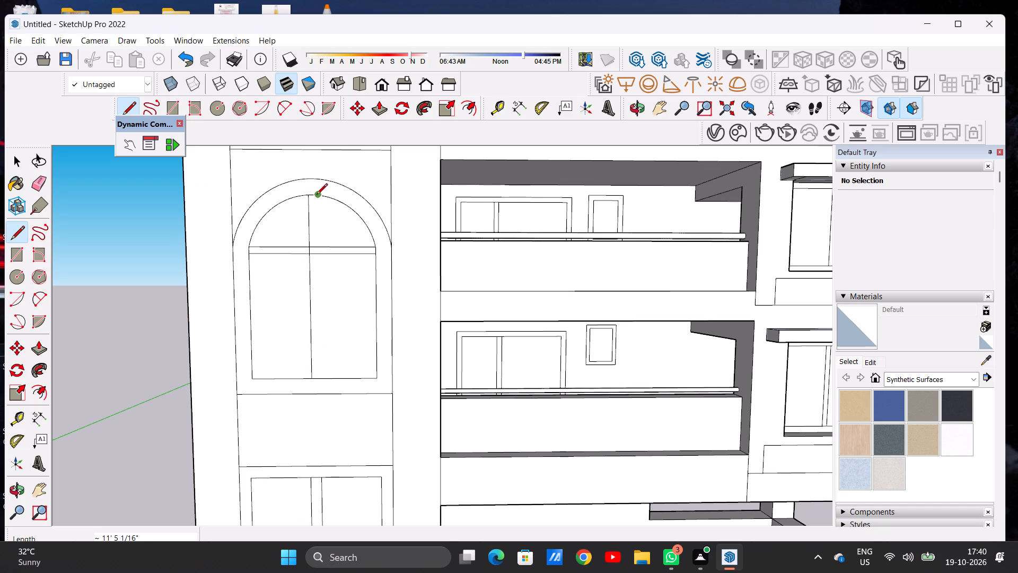
{"action": "left_click", "coordinate": [315, 195]}
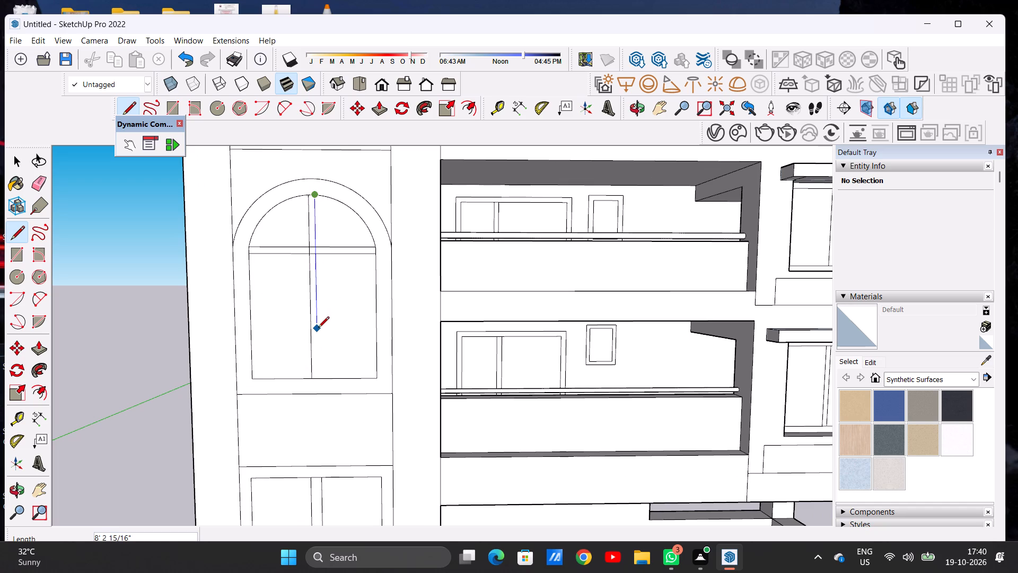
{"action": "key", "text": "space"}
{"action": "key", "text": "l"}
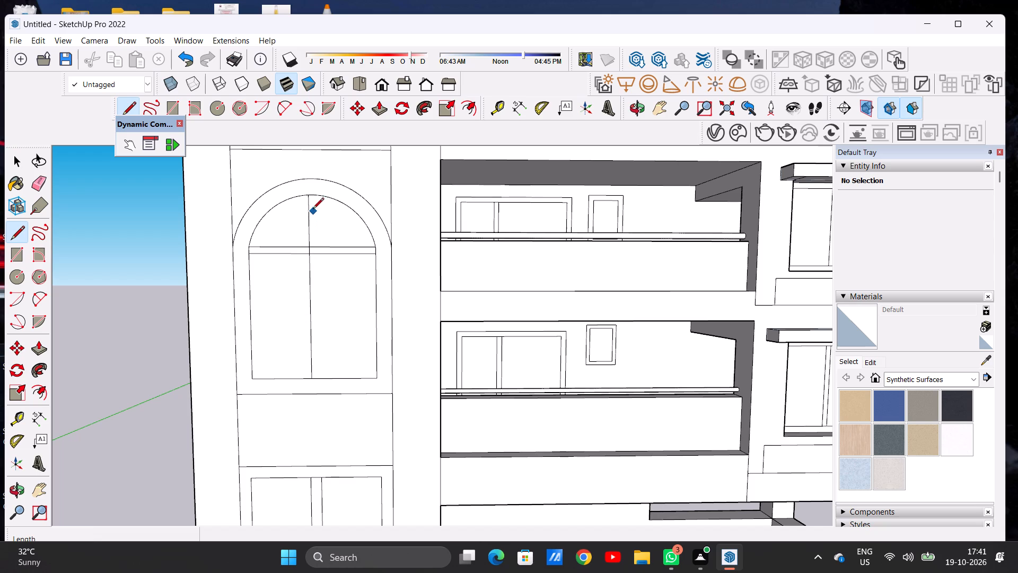
{"action": "left_click", "coordinate": [317, 194]}
{"action": "left_click", "coordinate": [321, 378]}
{"action": "key", "text": "space"}
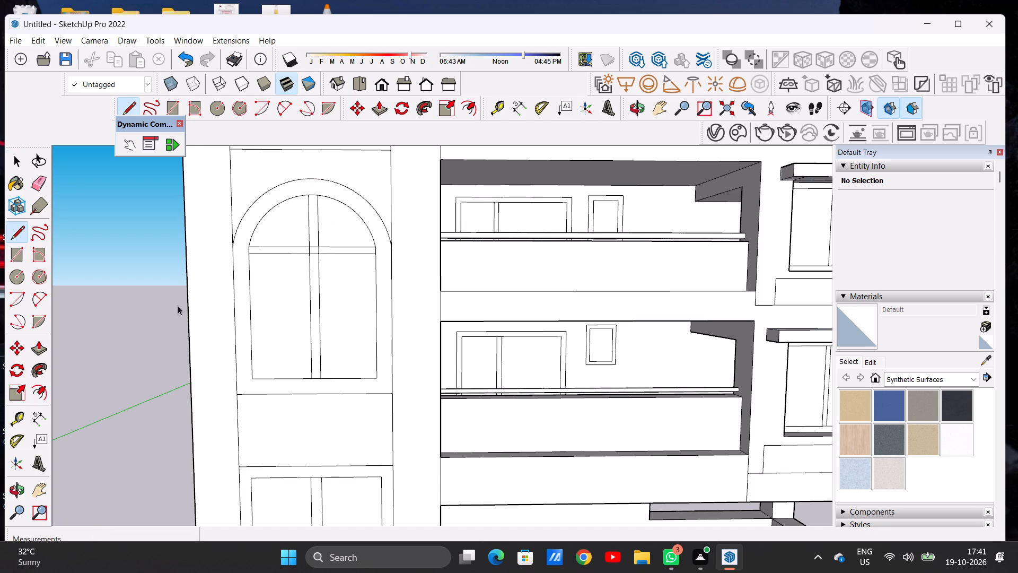
Examine the whole front facade and the building's side from a distance.
{"action": "scroll", "coordinate": [178, 306], "scroll_direction": "down", "scroll_amount": 14}
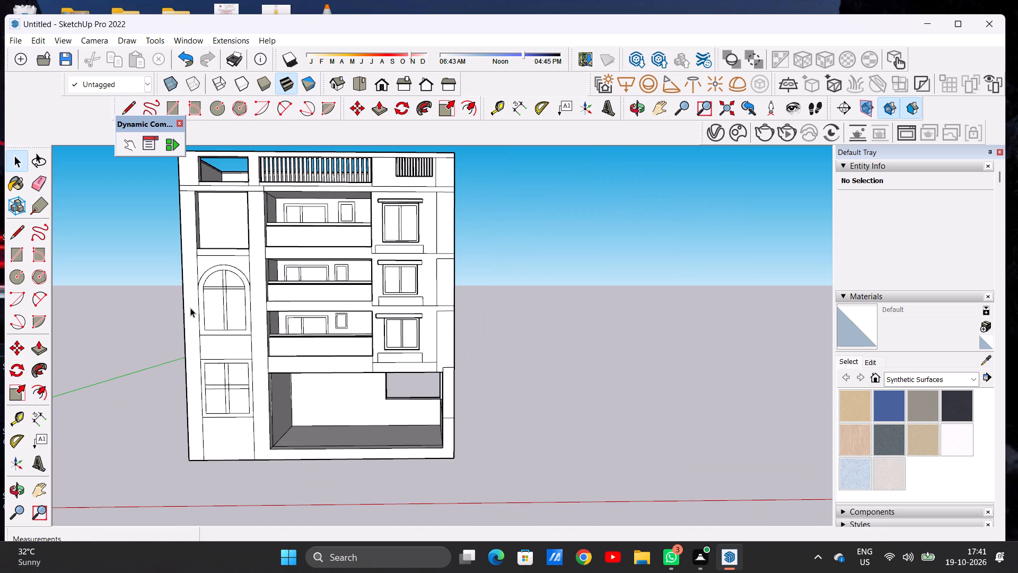
{"action": "scroll", "coordinate": [198, 310], "scroll_direction": "down", "scroll_amount": 6}
{"action": "scroll", "coordinate": [215, 307], "scroll_direction": "up", "scroll_amount": 15}
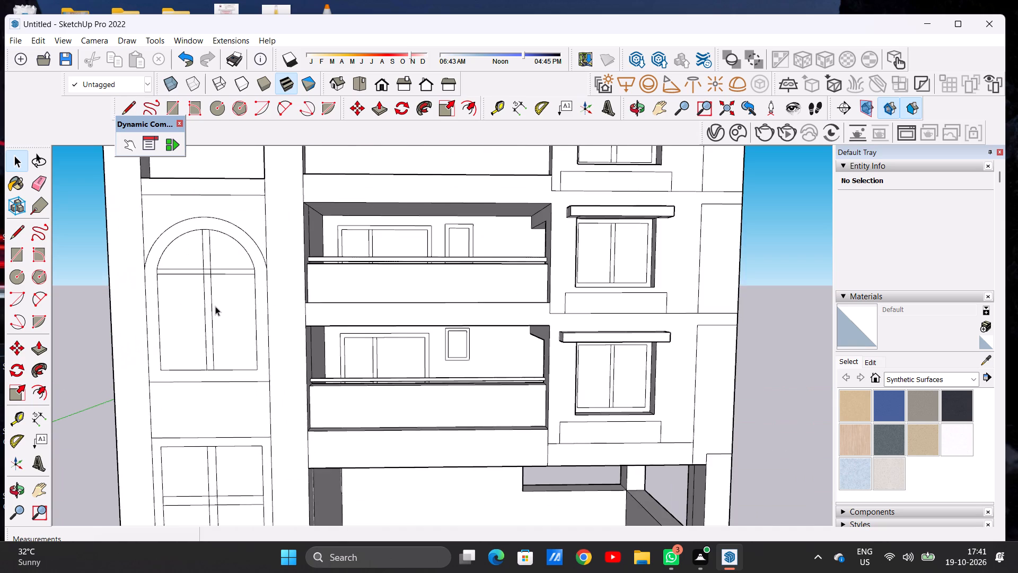
{"action": "scroll", "coordinate": [224, 371], "scroll_direction": "down", "scroll_amount": 11}
{"action": "scroll", "coordinate": [224, 372], "scroll_direction": "up", "scroll_amount": 1}
{"action": "scroll", "coordinate": [224, 372], "scroll_direction": "down", "scroll_amount": 12}
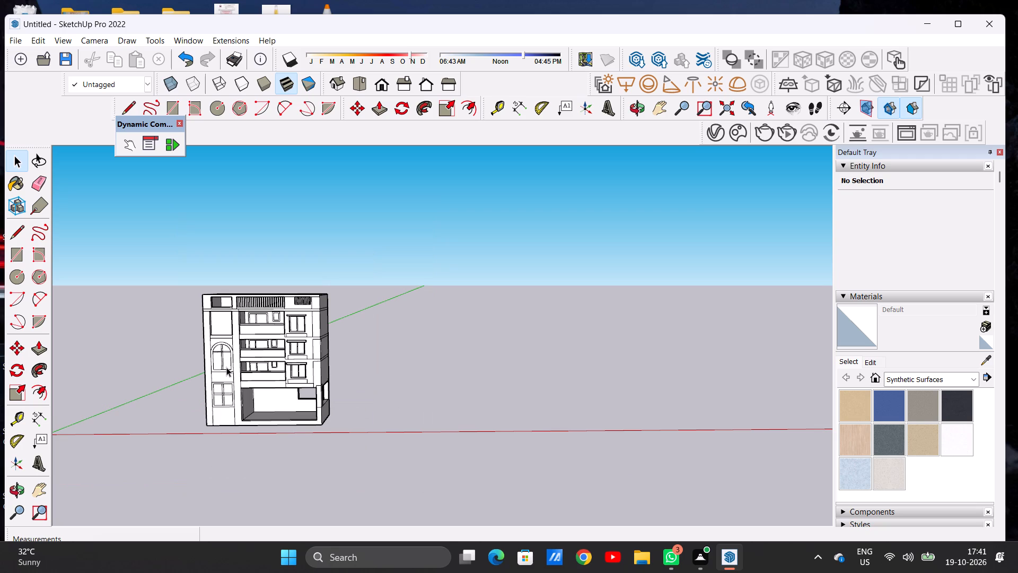
{"action": "scroll", "coordinate": [442, 360], "scroll_direction": "down", "scroll_amount": 8}
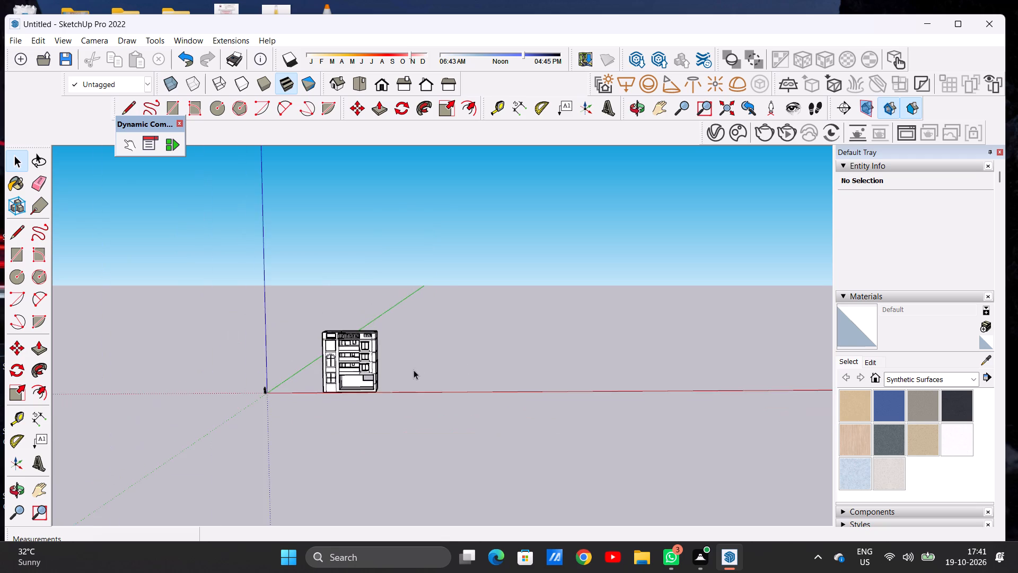
{"action": "scroll", "coordinate": [393, 364], "scroll_direction": "up", "scroll_amount": 7}
{"action": "scroll", "coordinate": [314, 351], "scroll_direction": "up", "scroll_amount": 13}
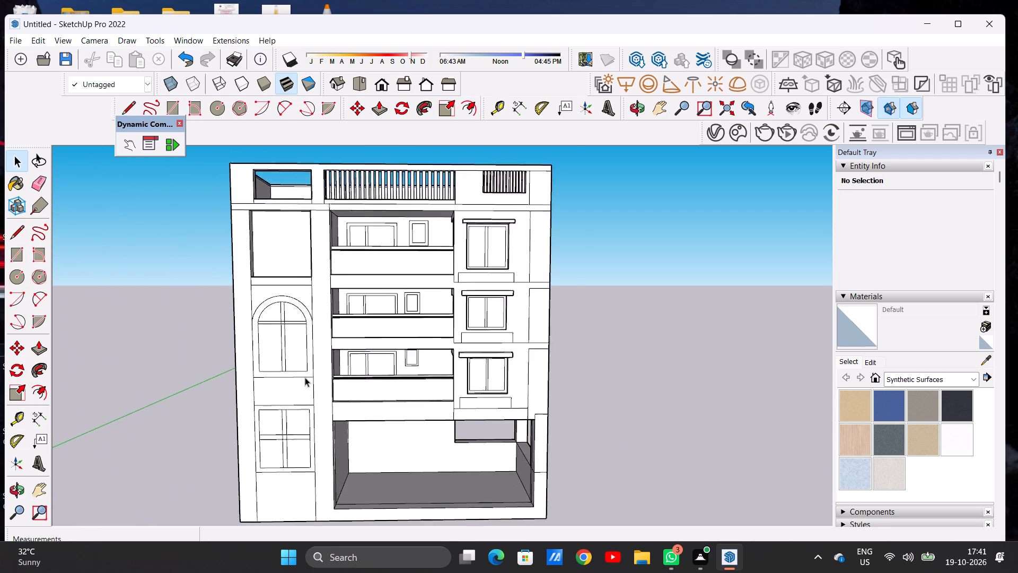
{"action": "scroll", "coordinate": [305, 377], "scroll_direction": "up", "scroll_amount": 2}
{"action": "scroll", "coordinate": [287, 374], "scroll_direction": "down", "scroll_amount": 5}
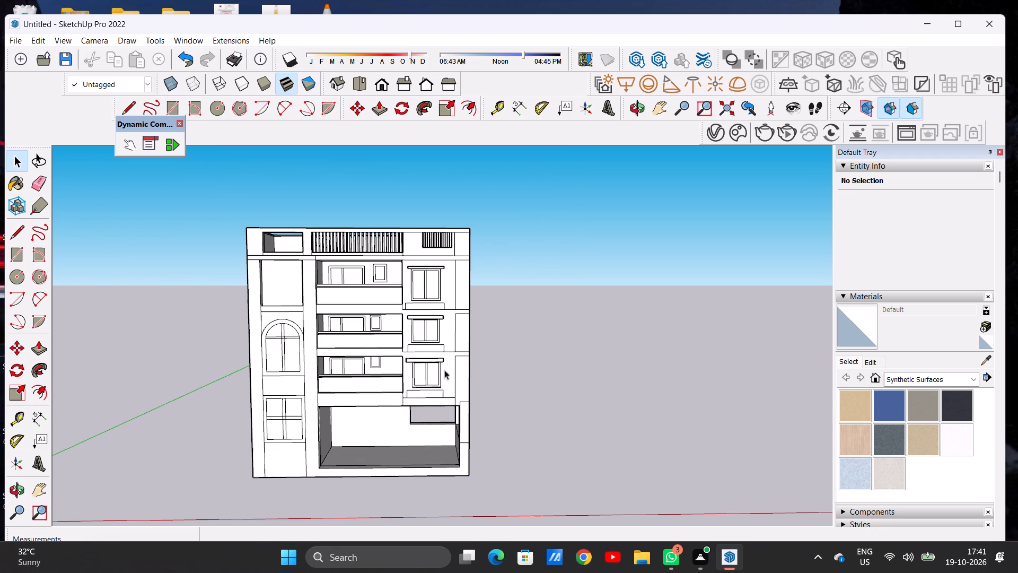
{"action": "middle_click_drag", "start_coordinate": [441, 353], "coordinate": [422, 351]}
{"action": "scroll", "coordinate": [446, 400], "scroll_direction": "down", "scroll_amount": 4}
{"action": "scroll", "coordinate": [418, 426], "scroll_direction": "up", "scroll_amount": 2}
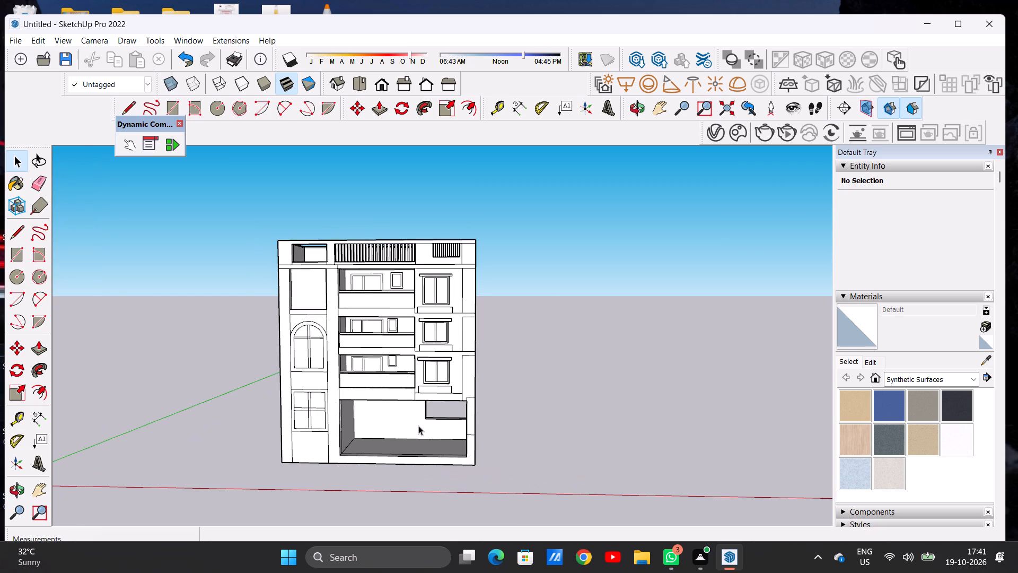
{"action": "middle_click_drag", "start_coordinate": [434, 441], "coordinate": [432, 441]}
{"action": "middle_click_drag", "start_coordinate": [432, 441], "coordinate": [327, 433]}
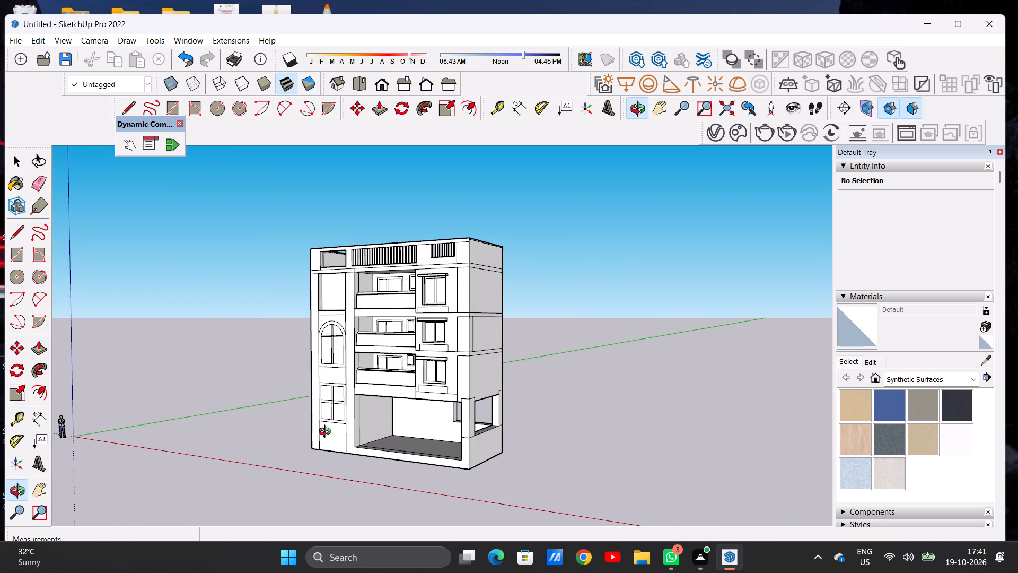
{"action": "middle_click_drag", "start_coordinate": [327, 433], "coordinate": [467, 433]}
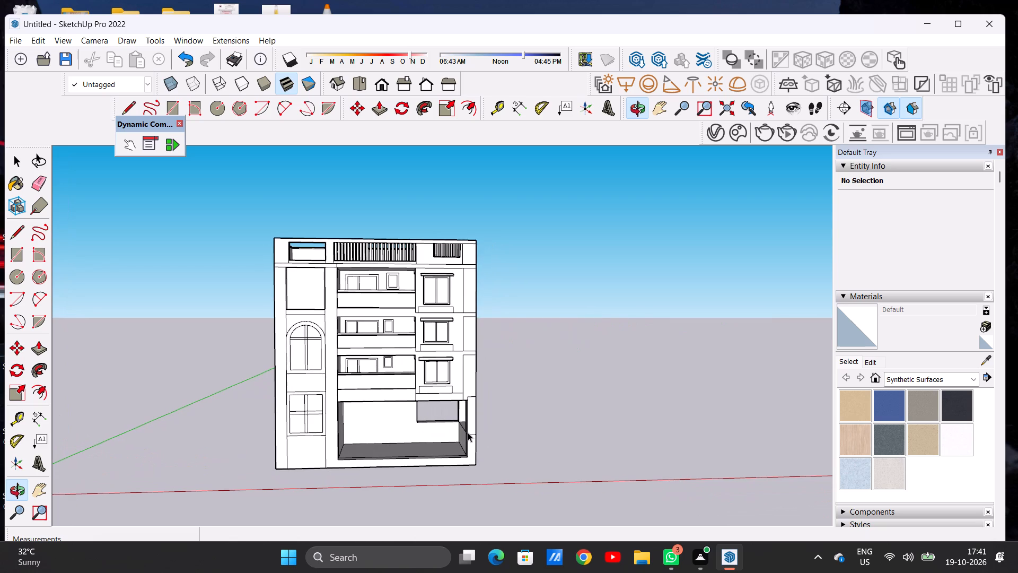
Push the sill of the ground-floor opening in the side wall down 5' 11 15/16" to the front opening's base level.
{"action": "scroll", "coordinate": [479, 433], "scroll_direction": "up", "scroll_amount": 6}
{"action": "middle_click_drag", "start_coordinate": [510, 437], "coordinate": [317, 457]}
{"action": "scroll", "coordinate": [375, 437], "scroll_direction": "up", "scroll_amount": 1}
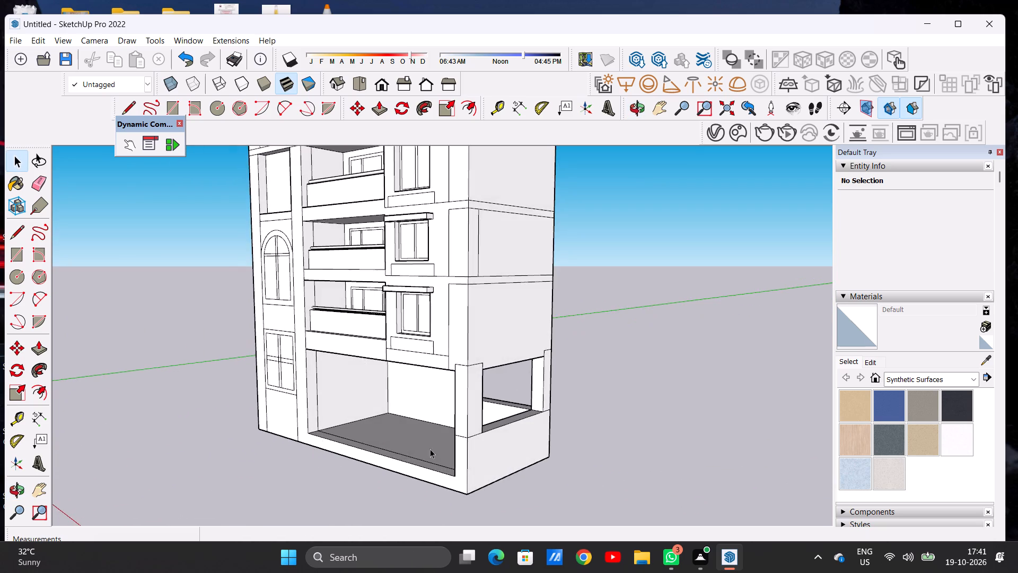
{"action": "scroll", "coordinate": [495, 436], "scroll_direction": "up", "scroll_amount": 5}
{"action": "middle_click_drag", "start_coordinate": [503, 432], "coordinate": [461, 476]}
{"action": "key", "text": "p"}
{"action": "scroll", "coordinate": [451, 449], "scroll_direction": "up", "scroll_amount": 2}
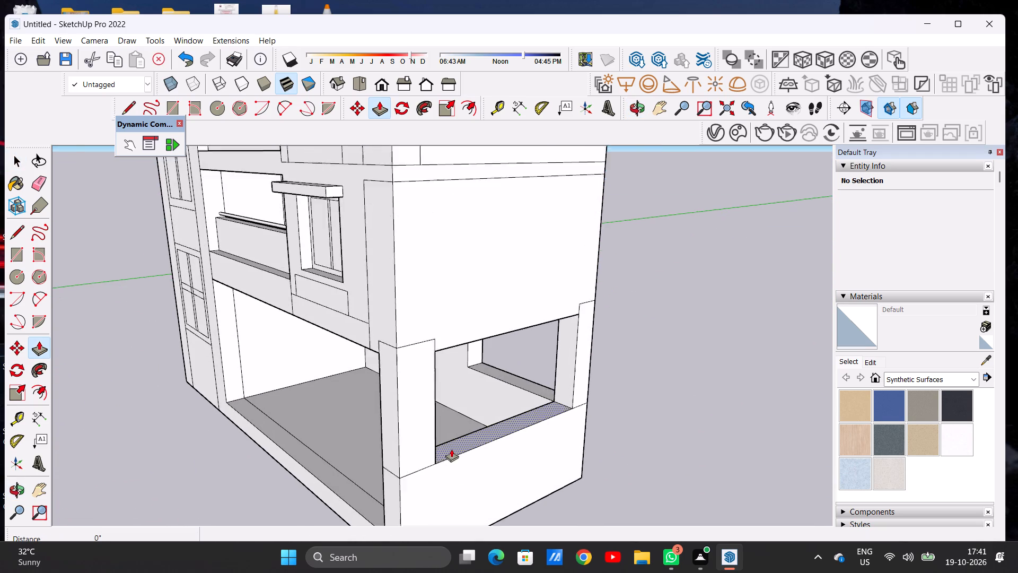
{"action": "scroll", "coordinate": [451, 449], "scroll_direction": "up", "scroll_amount": 5}
{"action": "left_click", "coordinate": [451, 449]}
{"action": "scroll", "coordinate": [464, 459], "scroll_direction": "down", "scroll_amount": 15}
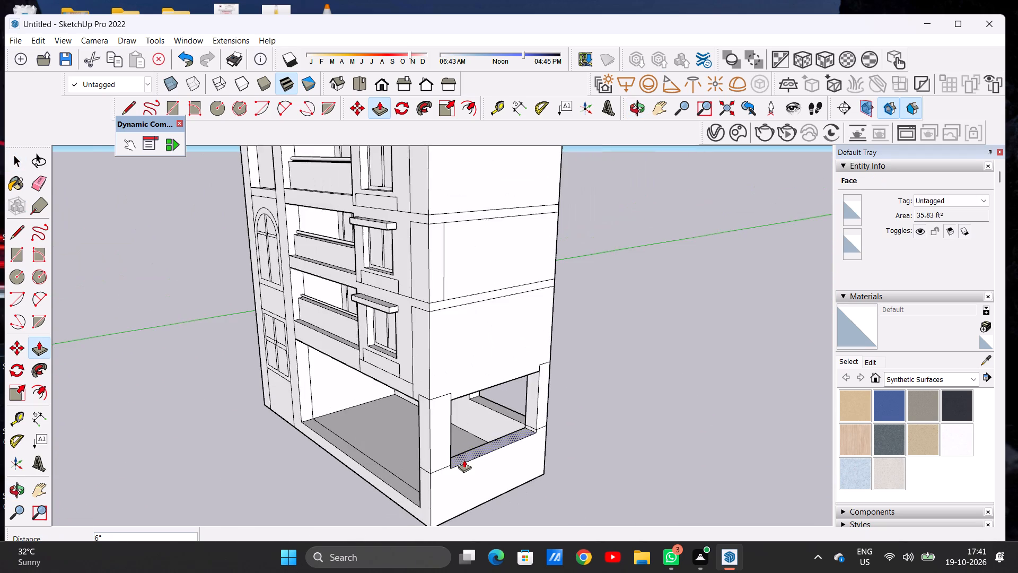
{"action": "scroll", "coordinate": [422, 488], "scroll_direction": "up", "scroll_amount": 2}
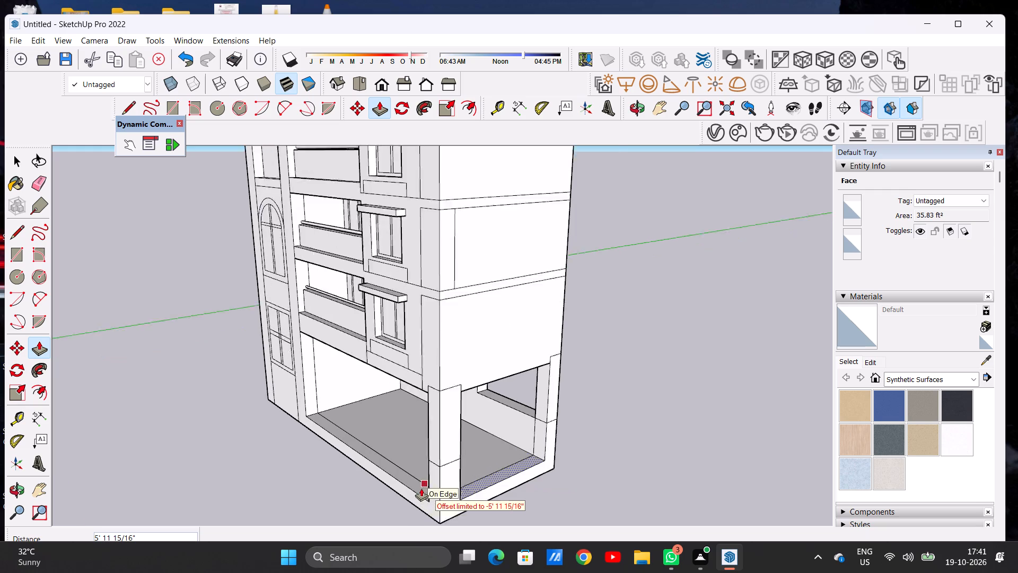
{"action": "scroll", "coordinate": [421, 488], "scroll_direction": "up", "scroll_amount": 10}
{"action": "scroll", "coordinate": [451, 477], "scroll_direction": "down", "scroll_amount": 9}
{"action": "scroll", "coordinate": [446, 492], "scroll_direction": "up", "scroll_amount": 8}
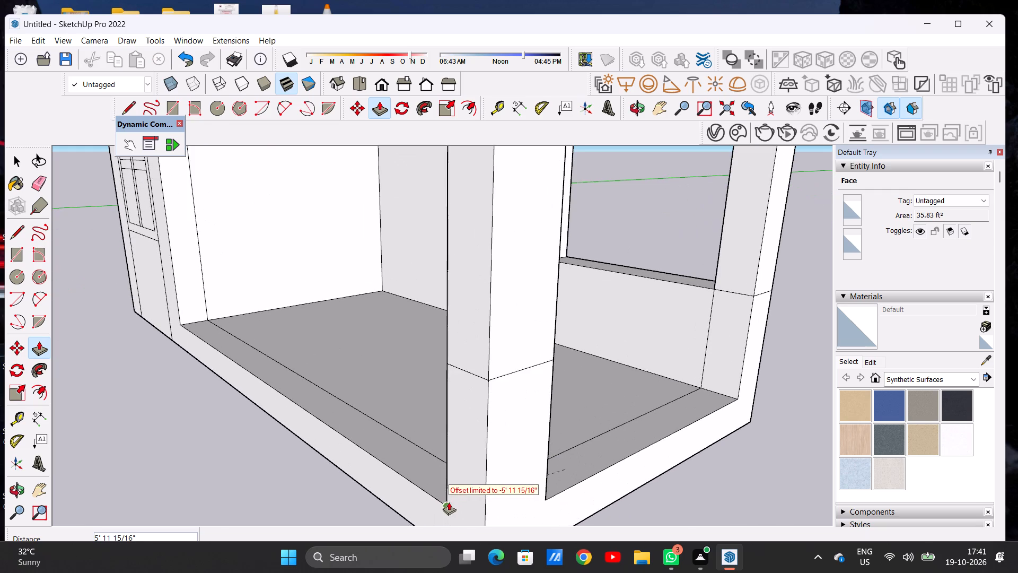
{"action": "left_click", "coordinate": [449, 502]}
Push the rear wall's ground-floor opening sill down in stages, finishing with 5' 6 1/4", to the front opening's base level.
{"action": "scroll", "coordinate": [458, 484], "scroll_direction": "down", "scroll_amount": 19}
{"action": "middle_click_drag", "start_coordinate": [555, 451], "coordinate": [325, 453]}
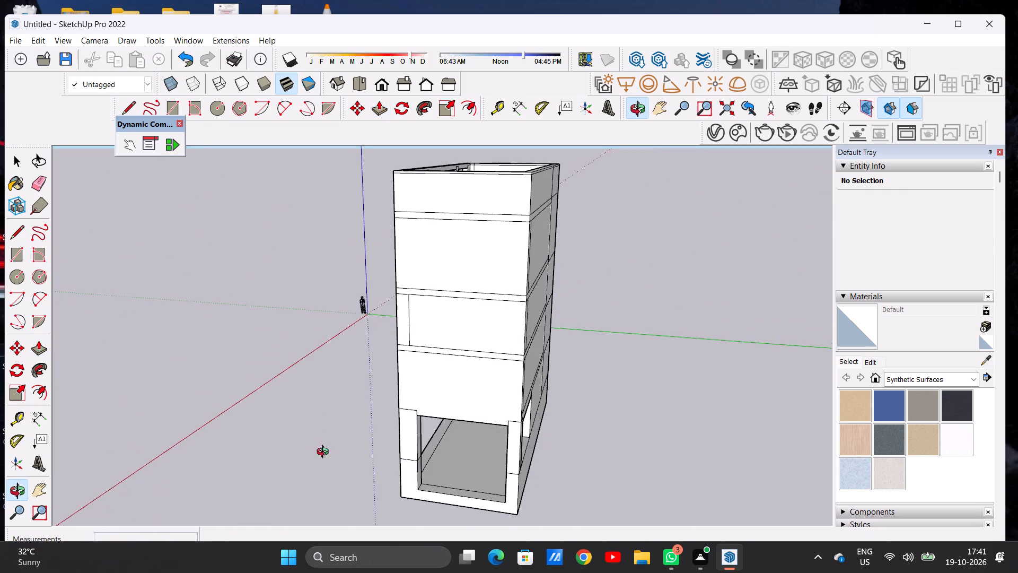
{"action": "middle_click_drag", "start_coordinate": [325, 453], "coordinate": [324, 453]}
{"action": "middle_click_drag", "start_coordinate": [571, 446], "coordinate": [347, 430]}
{"action": "scroll", "coordinate": [401, 490], "scroll_direction": "up", "scroll_amount": 7}
{"action": "scroll", "coordinate": [443, 441], "scroll_direction": "down", "scroll_amount": 3}
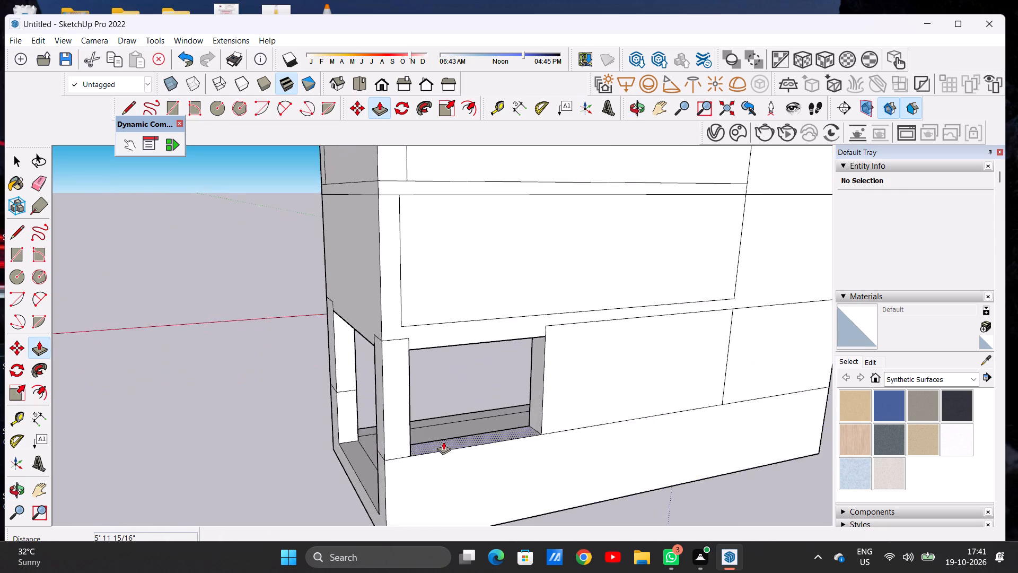
{"action": "scroll", "coordinate": [443, 441], "scroll_direction": "down", "scroll_amount": 6}
{"action": "scroll", "coordinate": [457, 488], "scroll_direction": "up", "scroll_amount": 2}
{"action": "middle_click_drag", "start_coordinate": [457, 488], "coordinate": [423, 504]}
{"action": "scroll", "coordinate": [428, 442], "scroll_direction": "up", "scroll_amount": 11}
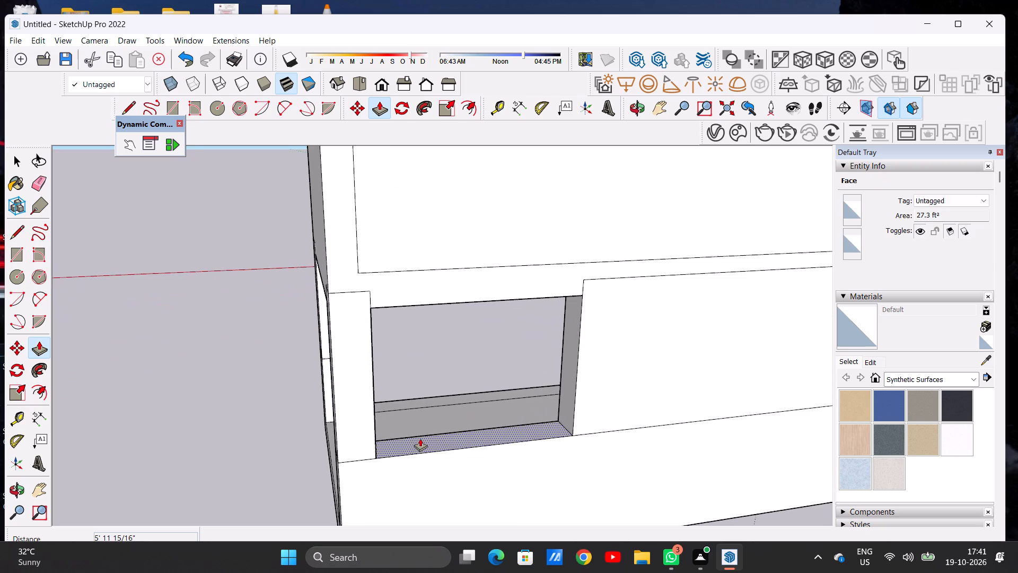
{"action": "left_click", "coordinate": [420, 438]}
{"action": "scroll", "coordinate": [420, 458], "scroll_direction": "down", "scroll_amount": 8}
{"action": "scroll", "coordinate": [416, 448], "scroll_direction": "up", "scroll_amount": 9}
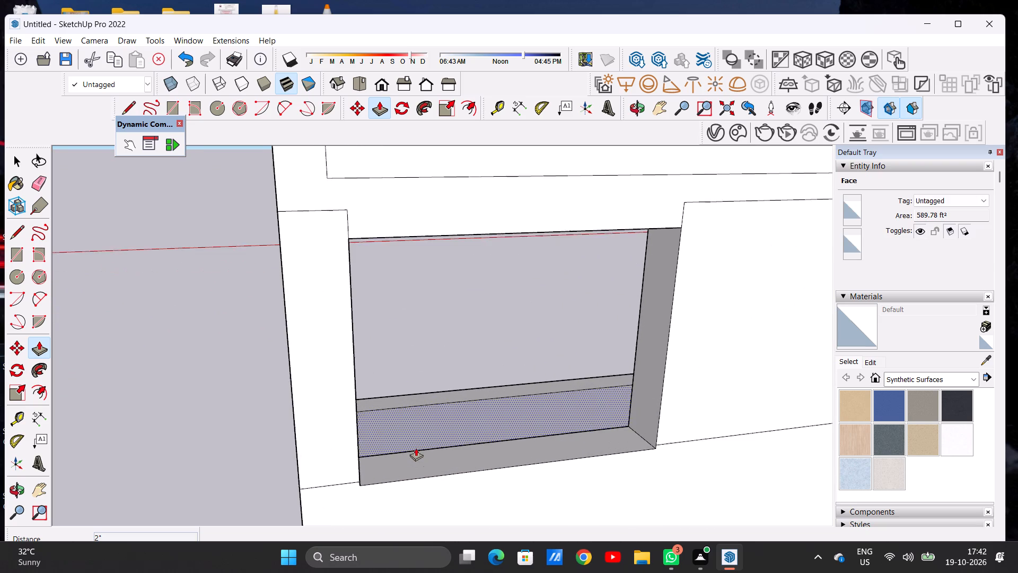
{"action": "scroll", "coordinate": [416, 448], "scroll_direction": "up", "scroll_amount": 1}
{"action": "left_click_drag", "start_coordinate": [415, 462], "coordinate": [415, 470]}
{"action": "scroll", "coordinate": [442, 452], "scroll_direction": "down", "scroll_amount": 14}
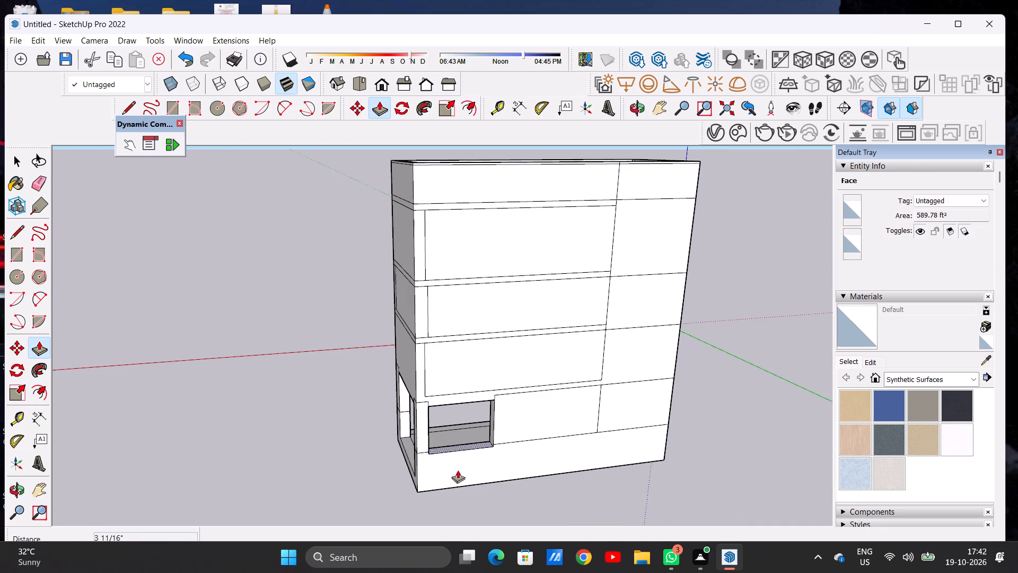
{"action": "scroll", "coordinate": [439, 444], "scroll_direction": "up", "scroll_amount": 7}
{"action": "middle_click_drag", "start_coordinate": [433, 457], "coordinate": [641, 416]}
{"action": "scroll", "coordinate": [614, 407], "scroll_direction": "up", "scroll_amount": 8}
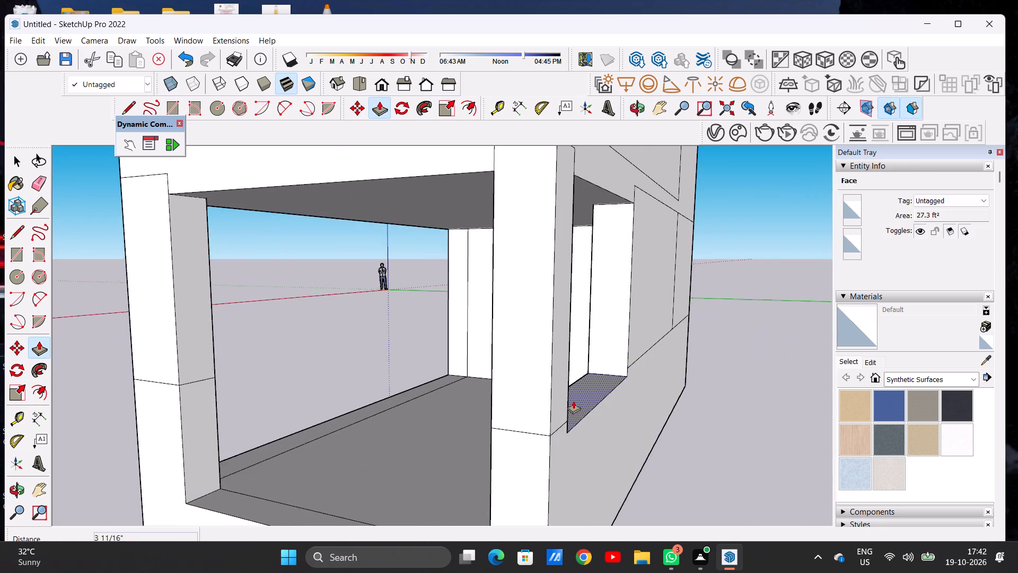
{"action": "scroll", "coordinate": [573, 401], "scroll_direction": "up", "scroll_amount": 2}
{"action": "left_click", "coordinate": [572, 401]}
{"action": "scroll", "coordinate": [587, 433], "scroll_direction": "down", "scroll_amount": 15}
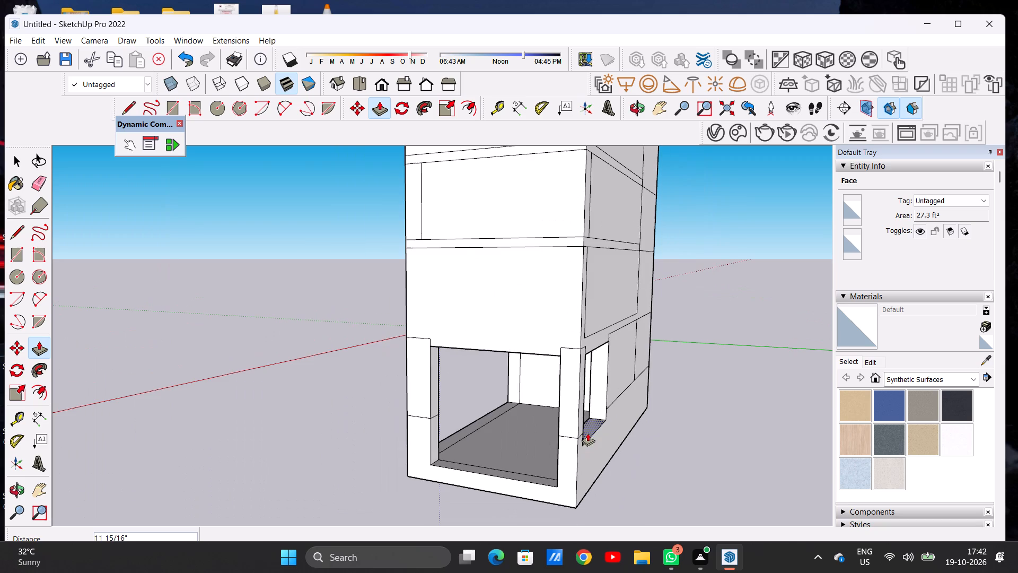
{"action": "left_click", "coordinate": [558, 487]}
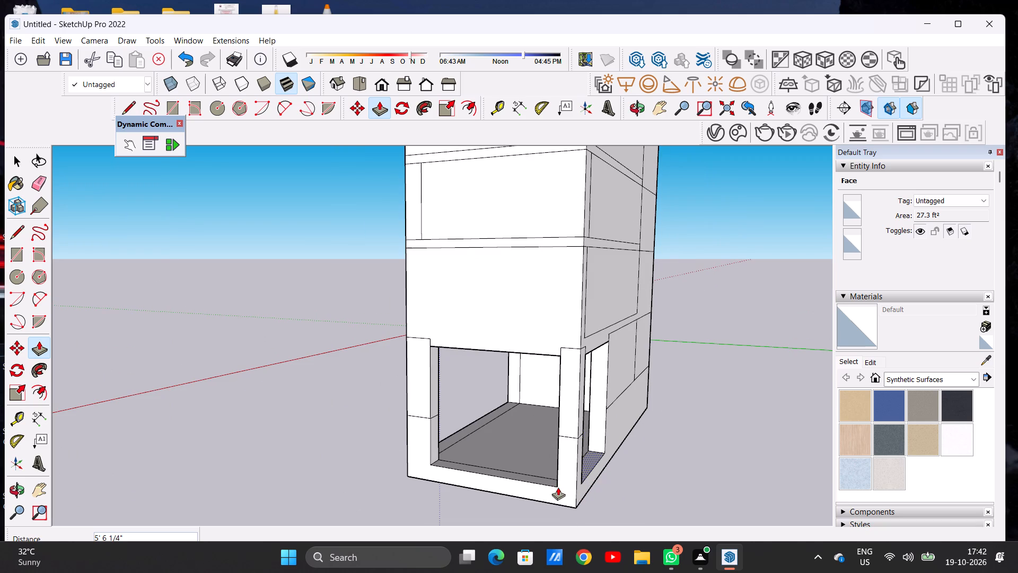
{"action": "key", "text": "space"}
Examine the whole front facade and the base of its ground-floor opening.
{"action": "scroll", "coordinate": [560, 479], "scroll_direction": "down", "scroll_amount": 7}
{"action": "middle_click_drag", "start_coordinate": [494, 460], "coordinate": [613, 441]}
{"action": "middle_click_drag", "start_coordinate": [463, 453], "coordinate": [661, 441]}
{"action": "middle_click_drag", "start_coordinate": [485, 440], "coordinate": [656, 379]}
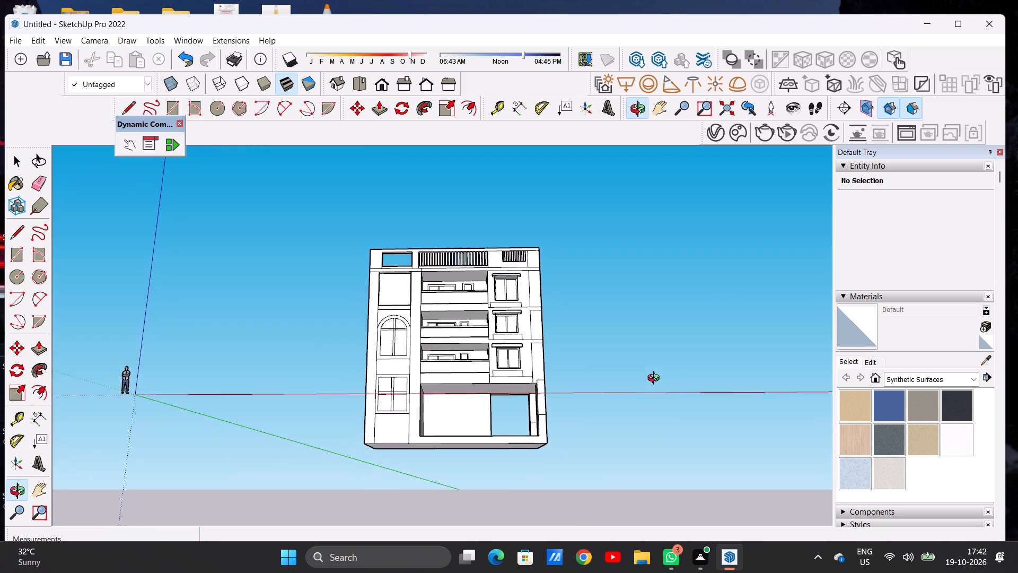
{"action": "middle_click_drag", "start_coordinate": [656, 379], "coordinate": [652, 551]}
{"action": "scroll", "coordinate": [442, 405], "scroll_direction": "up", "scroll_amount": 16}
{"action": "middle_click_drag", "start_coordinate": [488, 464], "coordinate": [487, 403]}
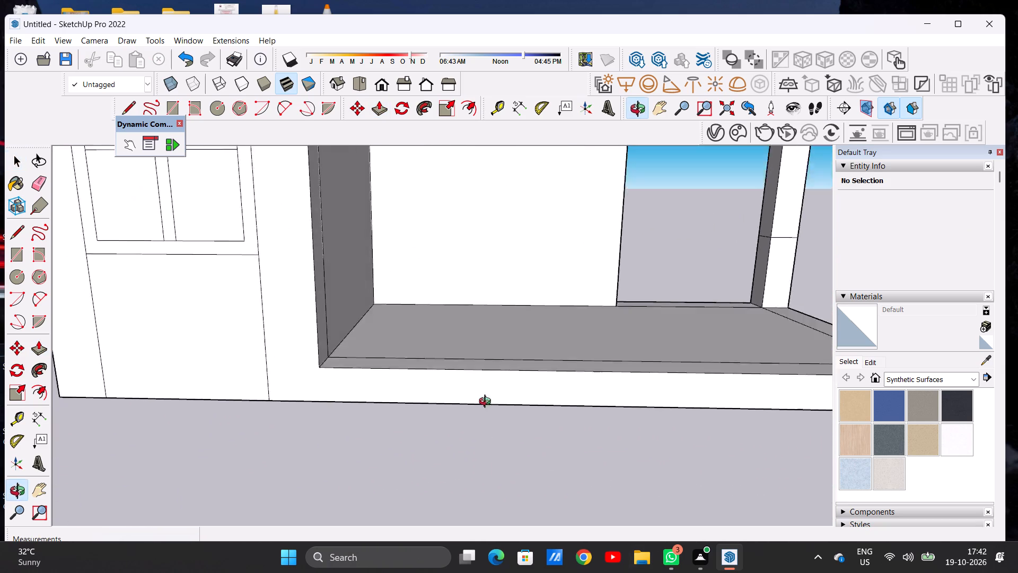
{"action": "middle_click_drag", "start_coordinate": [487, 403], "coordinate": [497, 400]}
{"action": "scroll", "coordinate": [497, 400], "scroll_direction": "up", "scroll_amount": 1}
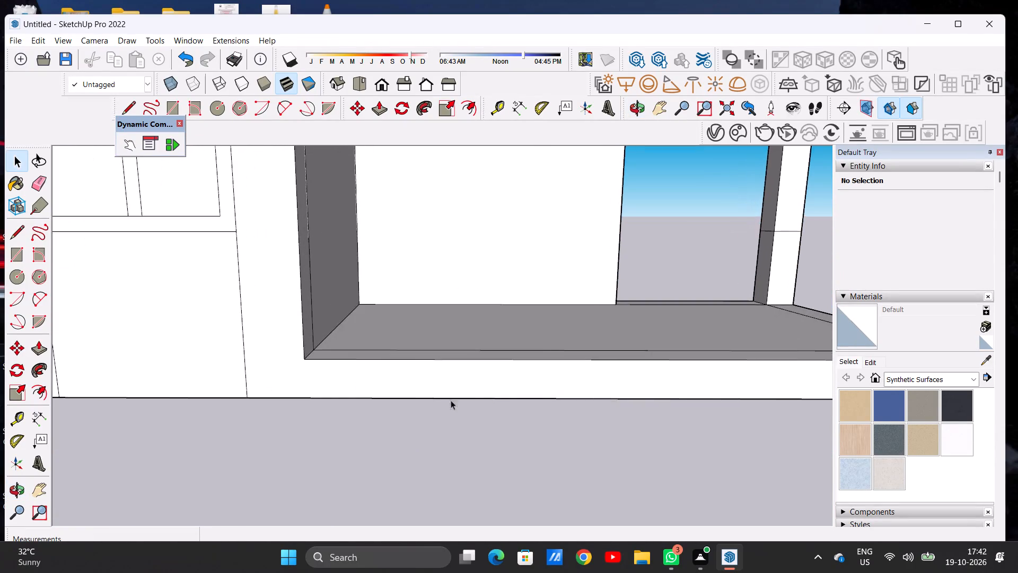
{"action": "scroll", "coordinate": [447, 401], "scroll_direction": "down", "scroll_amount": 15}
{"action": "scroll", "coordinate": [461, 379], "scroll_direction": "up", "scroll_amount": 1}
{"action": "scroll", "coordinate": [461, 379], "scroll_direction": "down", "scroll_amount": 10}
{"action": "scroll", "coordinate": [353, 352], "scroll_direction": "down", "scroll_amount": 3}
{"action": "scroll", "coordinate": [402, 314], "scroll_direction": "up", "scroll_amount": 4}
{"action": "scroll", "coordinate": [398, 317], "scroll_direction": "down", "scroll_amount": 3}
{"action": "scroll", "coordinate": [409, 315], "scroll_direction": "up", "scroll_amount": 2}
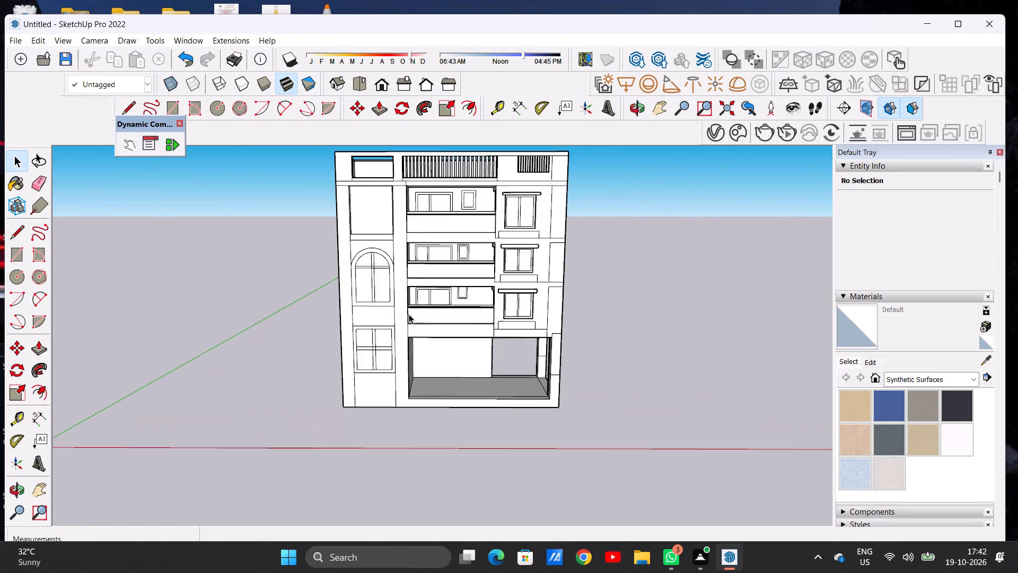
Push the blank panel below the lowest rectangular window 1' 3/16" into the front facade.
{"action": "scroll", "coordinate": [409, 314], "scroll_direction": "up", "scroll_amount": 1}
{"action": "scroll", "coordinate": [368, 412], "scroll_direction": "up", "scroll_amount": 3}
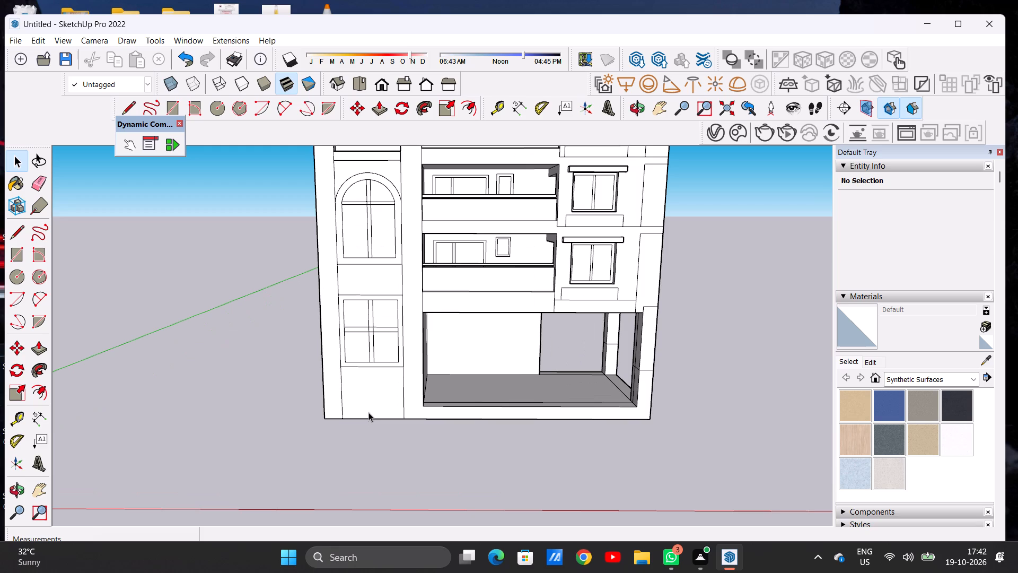
{"action": "scroll", "coordinate": [368, 412], "scroll_direction": "up", "scroll_amount": 4}
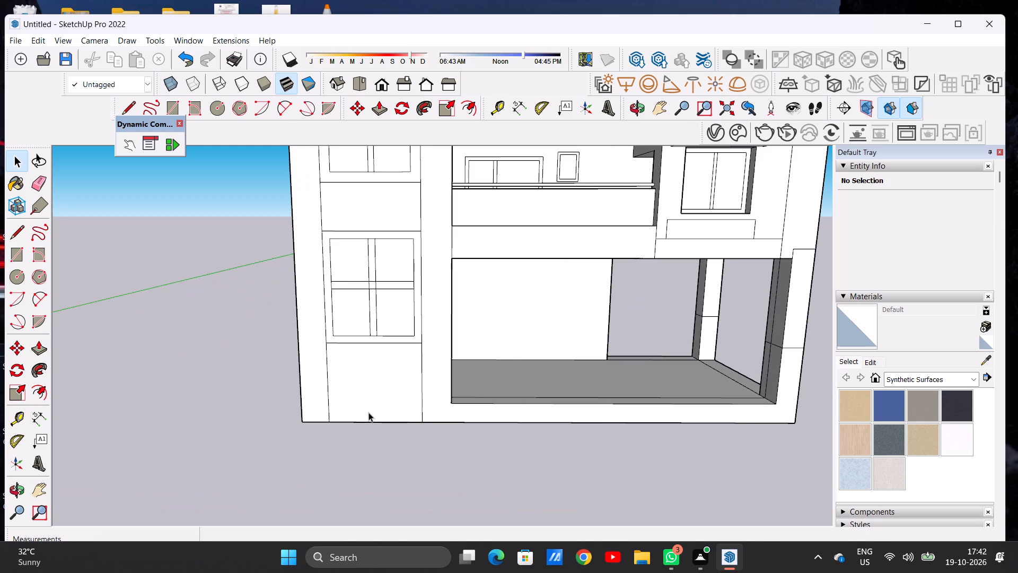
{"action": "key", "text": "p"}
{"action": "scroll", "coordinate": [368, 400], "scroll_direction": "up", "scroll_amount": 6}
{"action": "left_click", "coordinate": [368, 400]}
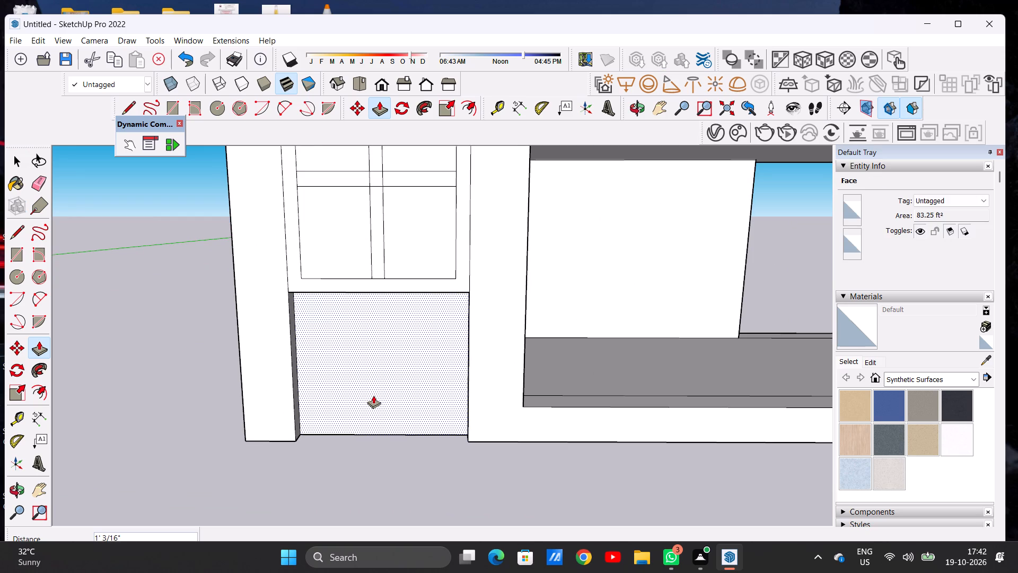
{"action": "left_click", "coordinate": [373, 395]}
Push the blank panel between the rectangular and arched windows 9 15/16" into the facade.
{"action": "scroll", "coordinate": [384, 428], "scroll_direction": "down", "scroll_amount": 13}
{"action": "scroll", "coordinate": [388, 327], "scroll_direction": "up", "scroll_amount": 7}
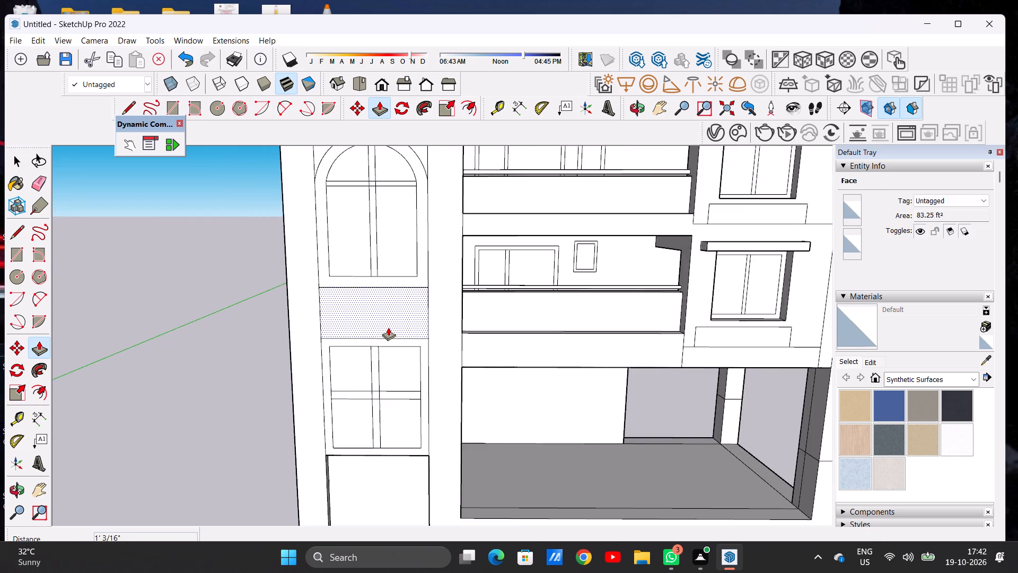
{"action": "scroll", "coordinate": [395, 315], "scroll_direction": "up", "scroll_amount": 7}
{"action": "left_click", "coordinate": [395, 314]}
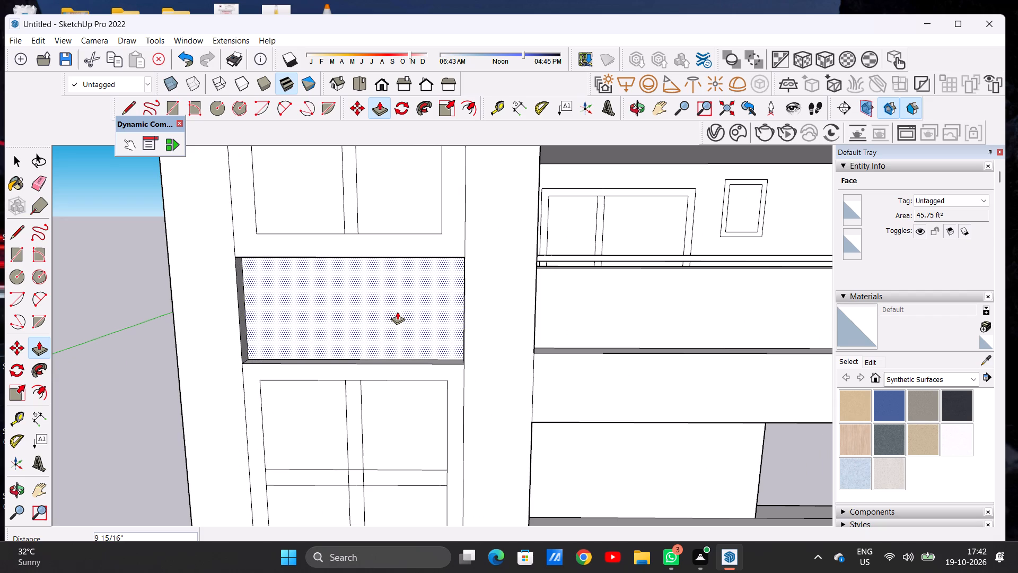
{"action": "left_click", "coordinate": [397, 311]}
{"action": "scroll", "coordinate": [383, 318], "scroll_direction": "down", "scroll_amount": 15}
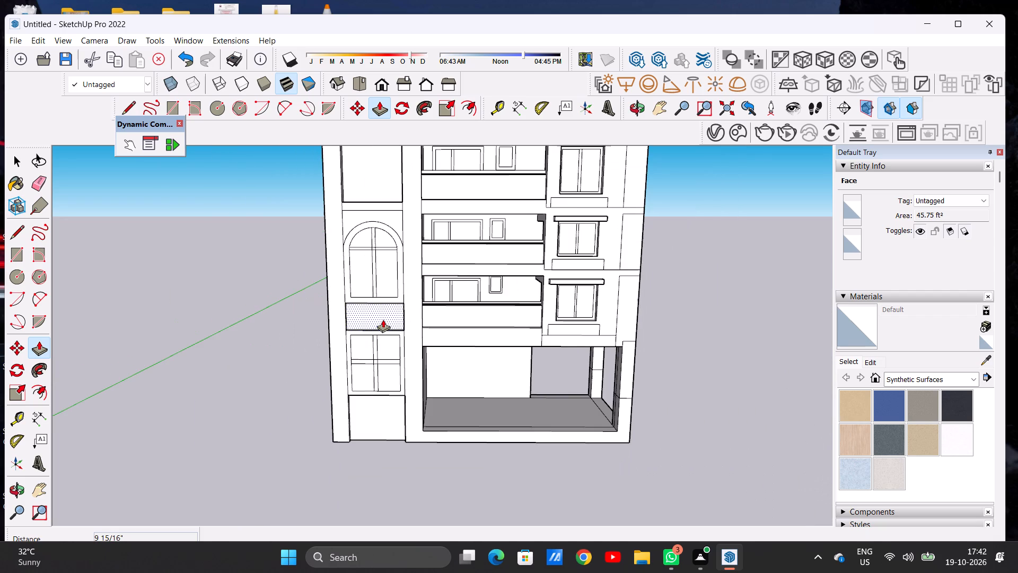
{"action": "key", "text": "space"}
Draw two horizontal lines, each about 2' 10 5/16" long, extending the band above the arched window to the facade's outer edge.
{"action": "scroll", "coordinate": [382, 320], "scroll_direction": "down", "scroll_amount": 9}
{"action": "middle_click_drag", "start_coordinate": [341, 328], "coordinate": [469, 319]}
{"action": "scroll", "coordinate": [394, 292], "scroll_direction": "up", "scroll_amount": 8}
{"action": "scroll", "coordinate": [373, 298], "scroll_direction": "down", "scroll_amount": 1}
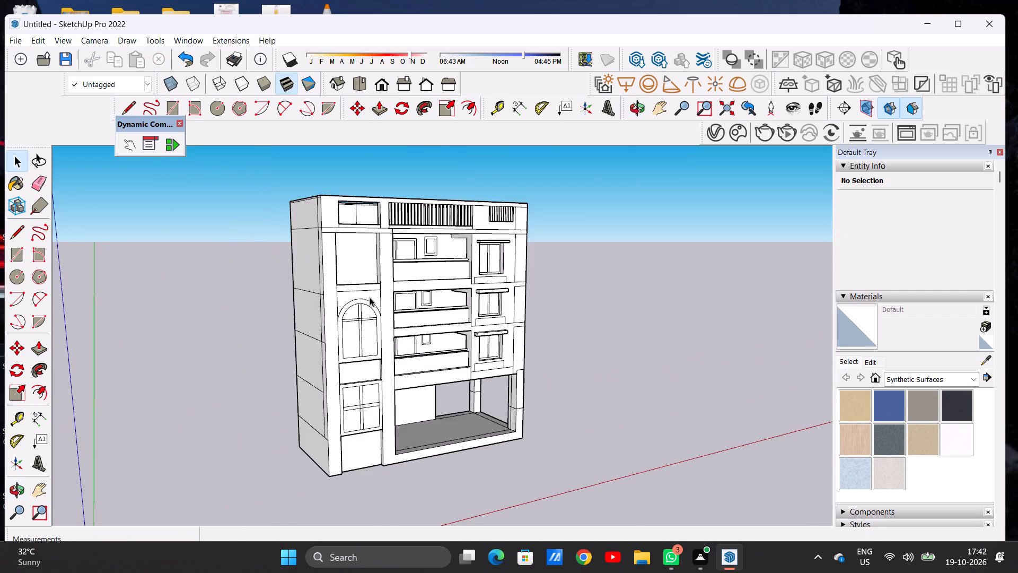
{"action": "scroll", "coordinate": [330, 288], "scroll_direction": "up", "scroll_amount": 7}
{"action": "scroll", "coordinate": [374, 283], "scroll_direction": "up", "scroll_amount": 8}
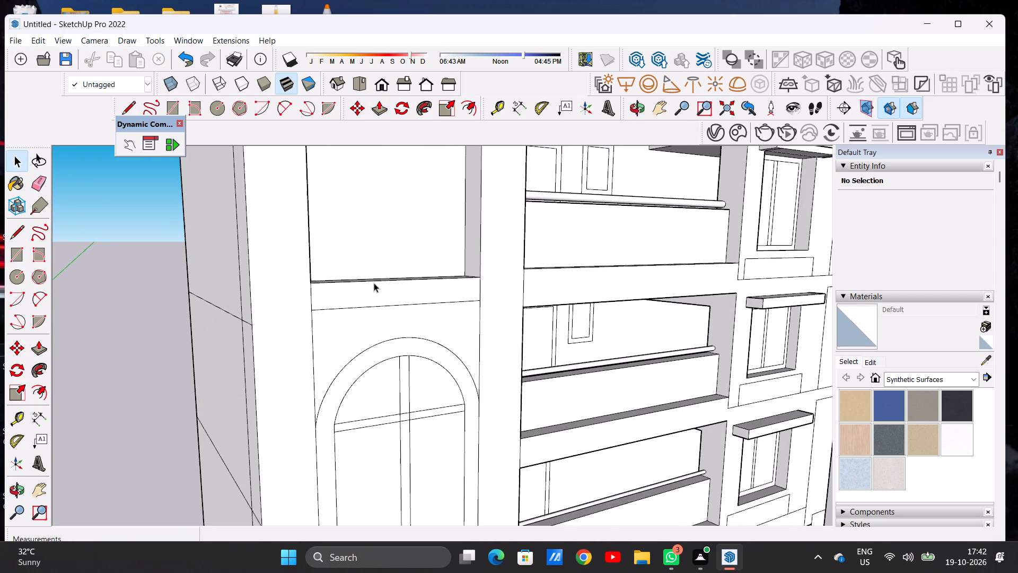
{"action": "key", "text": "l"}
{"action": "scroll", "coordinate": [374, 271], "scroll_direction": "up", "scroll_amount": 8}
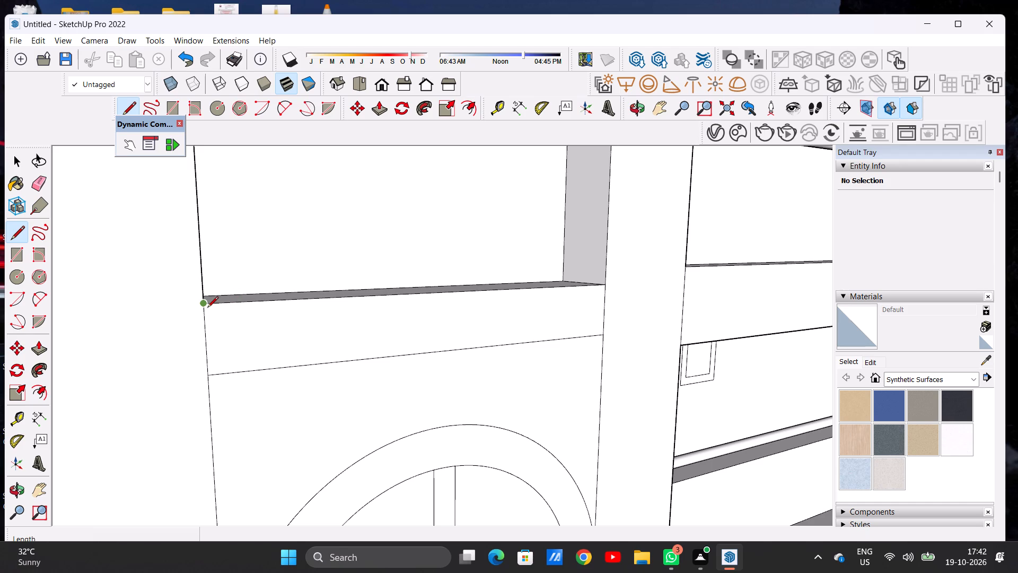
{"action": "left_click", "coordinate": [207, 308]}
{"action": "scroll", "coordinate": [208, 316], "scroll_direction": "down", "scroll_amount": 13}
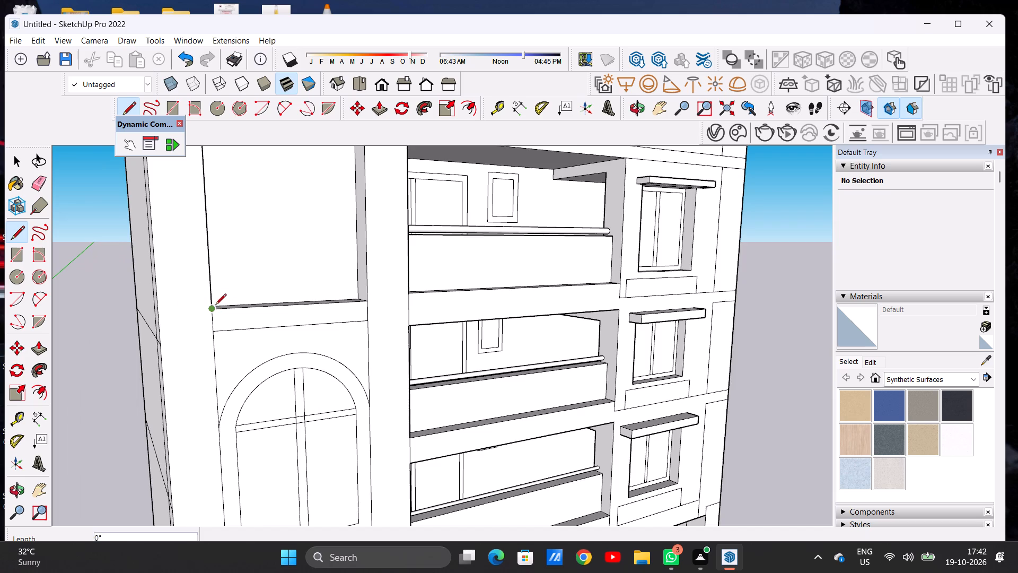
{"action": "scroll", "coordinate": [187, 312], "scroll_direction": "up", "scroll_amount": 7}
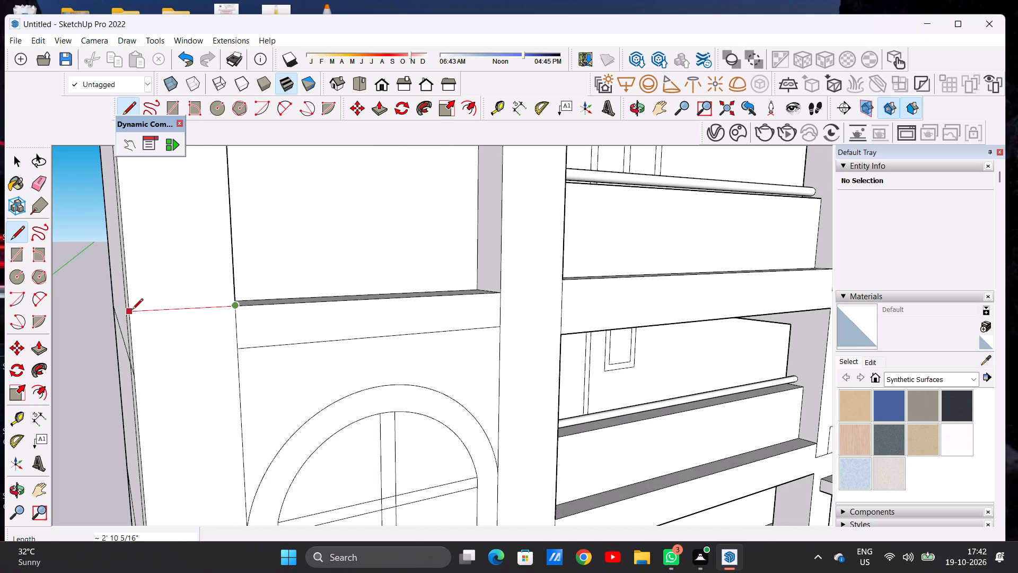
{"action": "left_click", "coordinate": [132, 310]}
{"action": "left_click", "coordinate": [238, 348]}
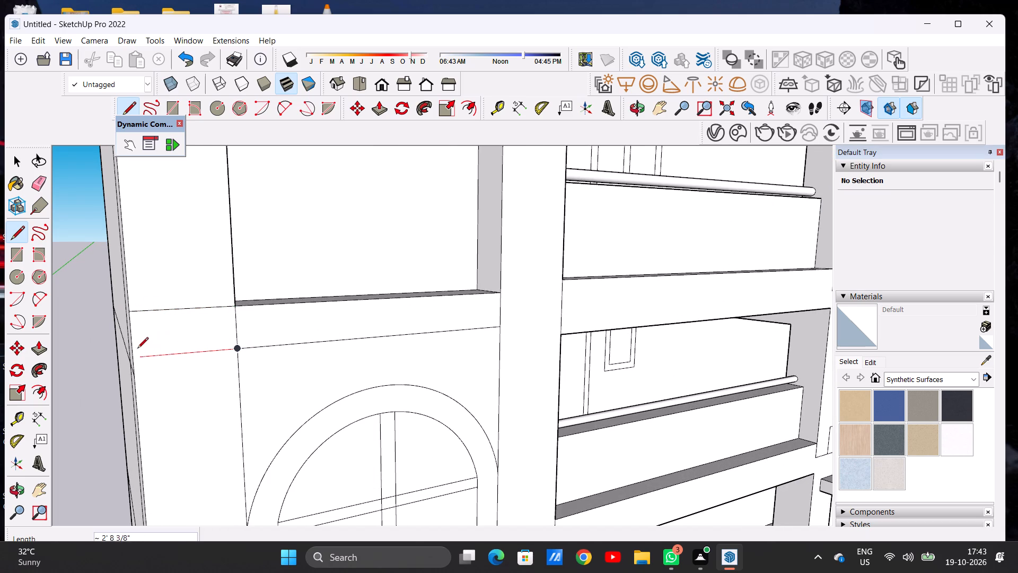
{"action": "left_click", "coordinate": [131, 354]}
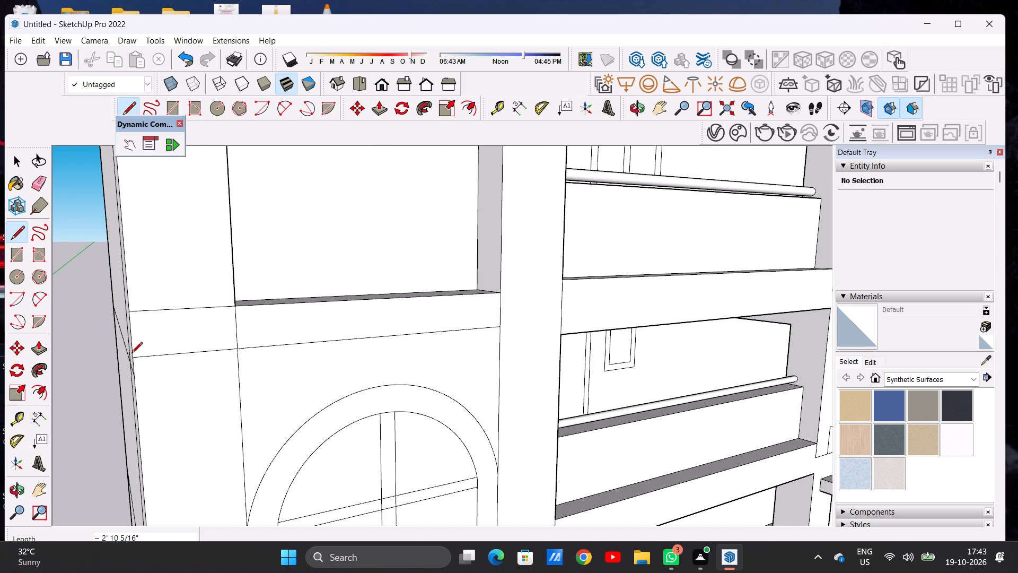
Outline a rectangular extension about 2' 3 1/16" long at the band's other end, toward the balconies.
{"action": "scroll", "coordinate": [189, 349], "scroll_direction": "down", "scroll_amount": 13}
{"action": "scroll", "coordinate": [320, 350], "scroll_direction": "up", "scroll_amount": 7}
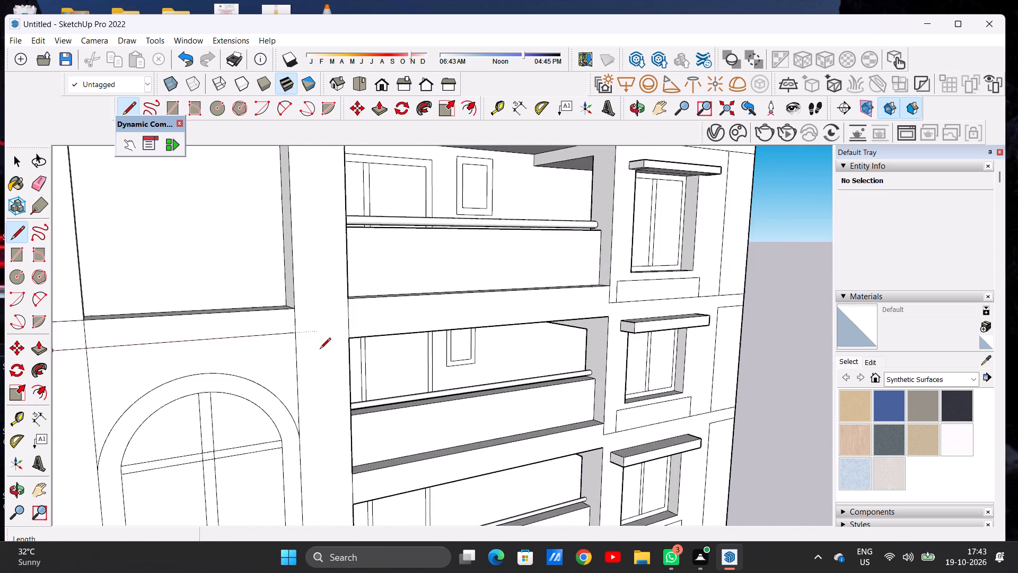
{"action": "scroll", "coordinate": [321, 323], "scroll_direction": "up", "scroll_amount": 4}
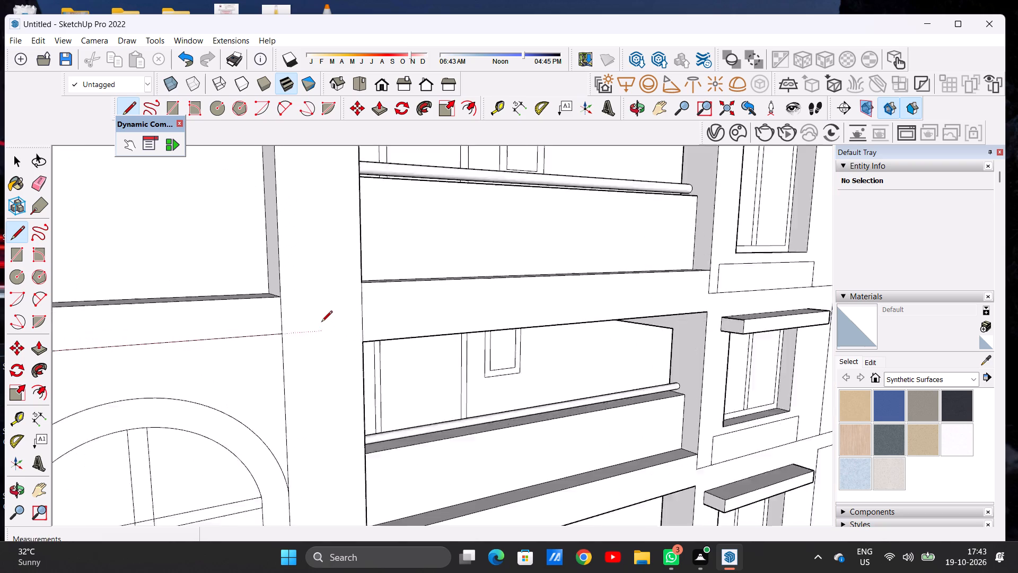
{"action": "scroll", "coordinate": [321, 323], "scroll_direction": "up", "scroll_amount": 4}
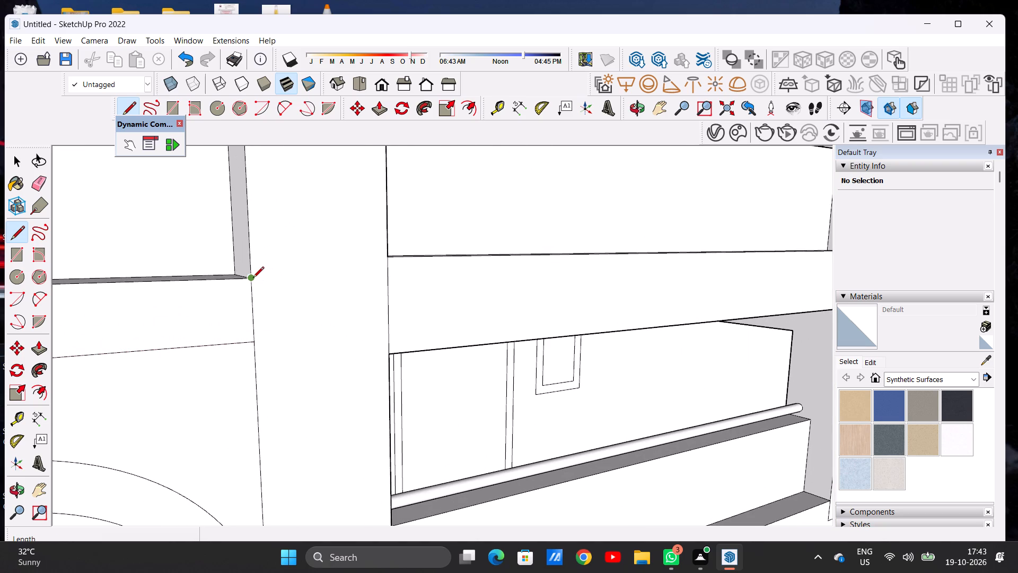
{"action": "left_click", "coordinate": [253, 279]}
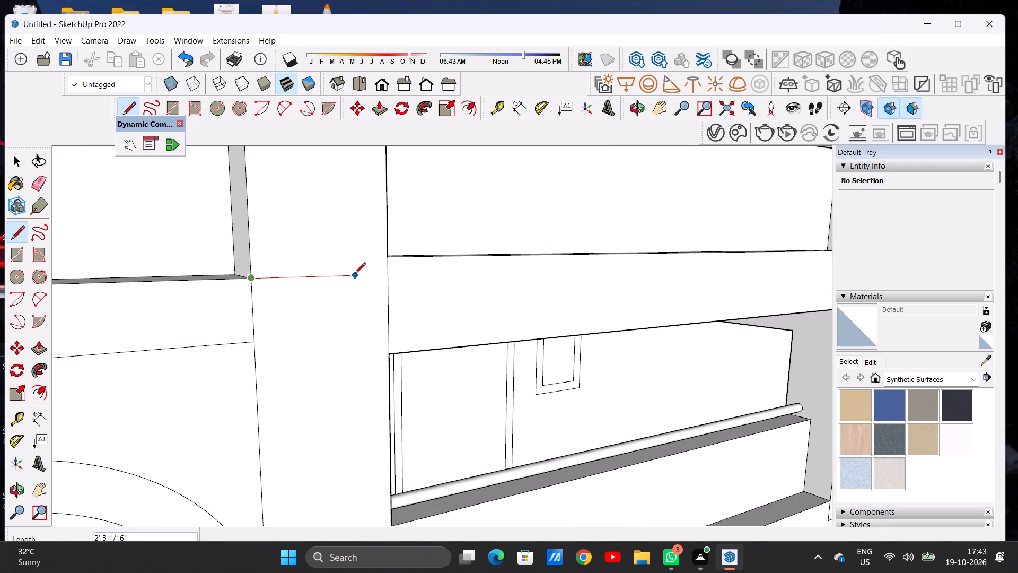
{"action": "left_click", "coordinate": [355, 274]}
{"action": "left_click", "coordinate": [359, 335]}
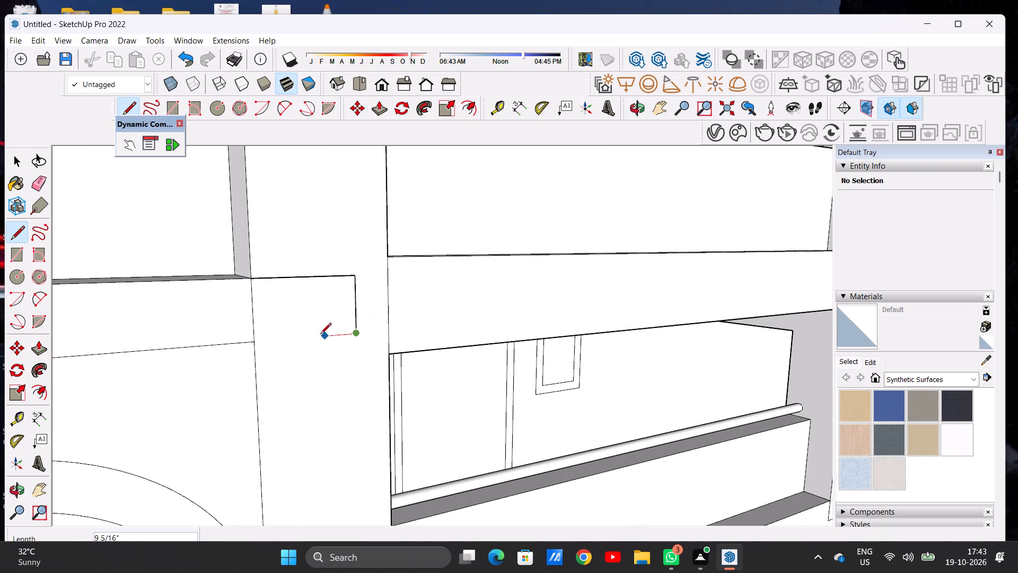
{"action": "left_click", "coordinate": [258, 338]}
{"action": "key", "text": "space"}
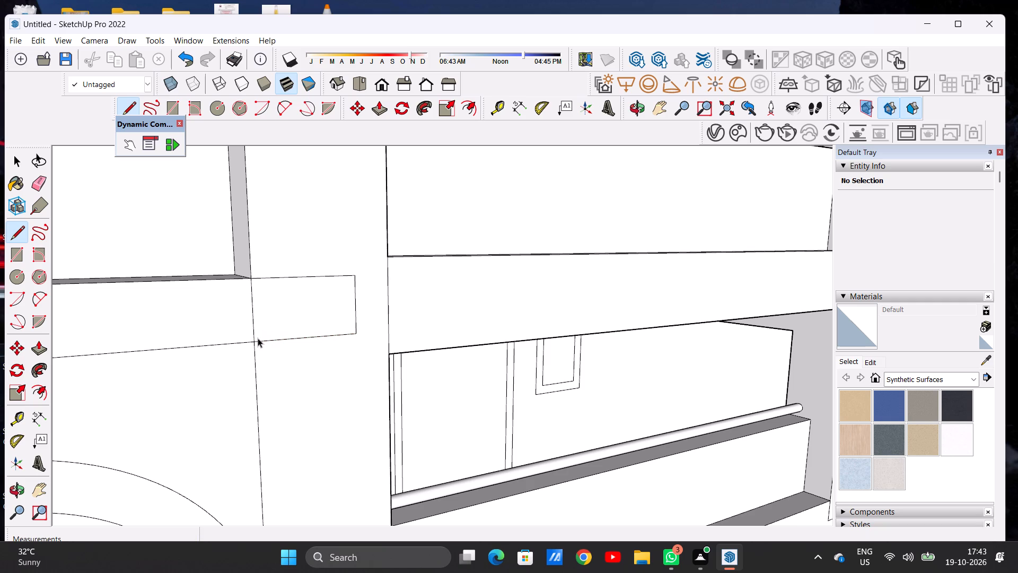
Erase the two vertical lines separating the band above the arched window from its extensions at both ends.
{"action": "type", "text": "E"}
{"action": "left_click_drag", "start_coordinate": [249, 318], "coordinate": [263, 315]}
{"action": "scroll", "coordinate": [283, 311], "scroll_direction": "down", "scroll_amount": 17}
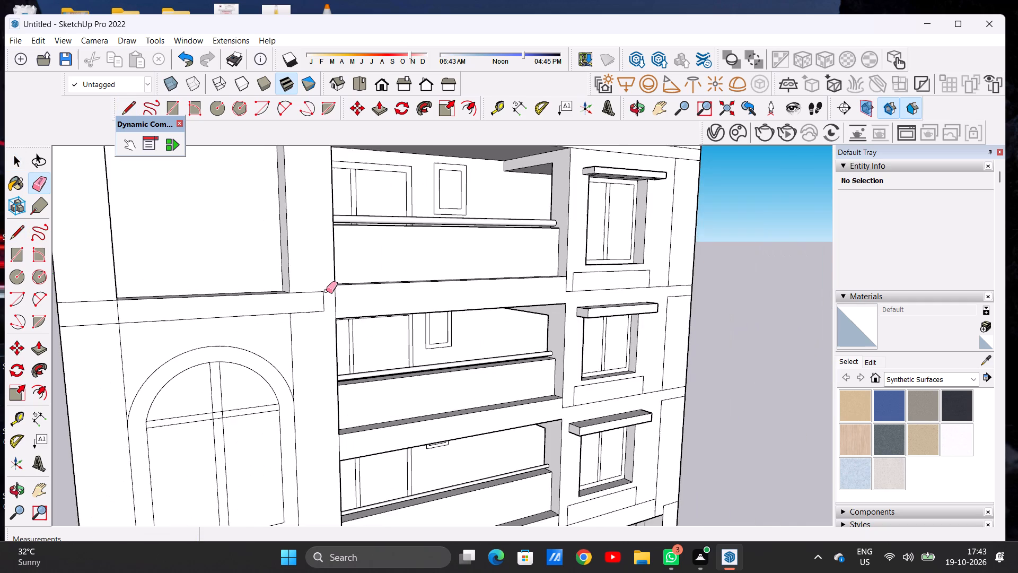
{"action": "scroll", "coordinate": [198, 298], "scroll_direction": "up", "scroll_amount": 14}
{"action": "left_click_drag", "start_coordinate": [185, 309], "coordinate": [179, 316]}
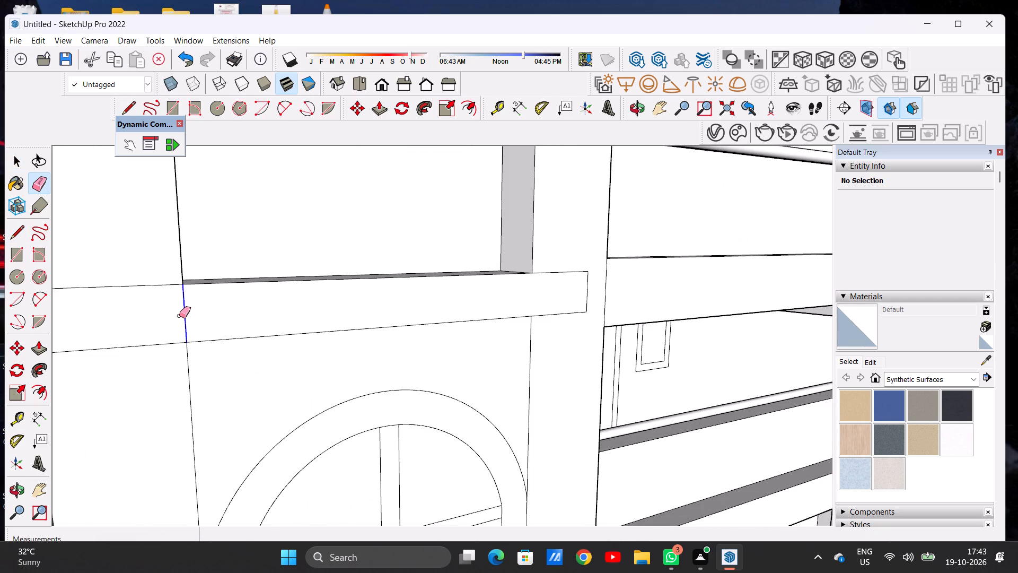
{"action": "key", "text": "space"}
Pull the band above the arched window outward about 7 1/4" from the facade.
{"action": "scroll", "coordinate": [221, 317], "scroll_direction": "down", "scroll_amount": 14}
{"action": "middle_click_drag", "start_coordinate": [177, 326], "coordinate": [220, 333]}
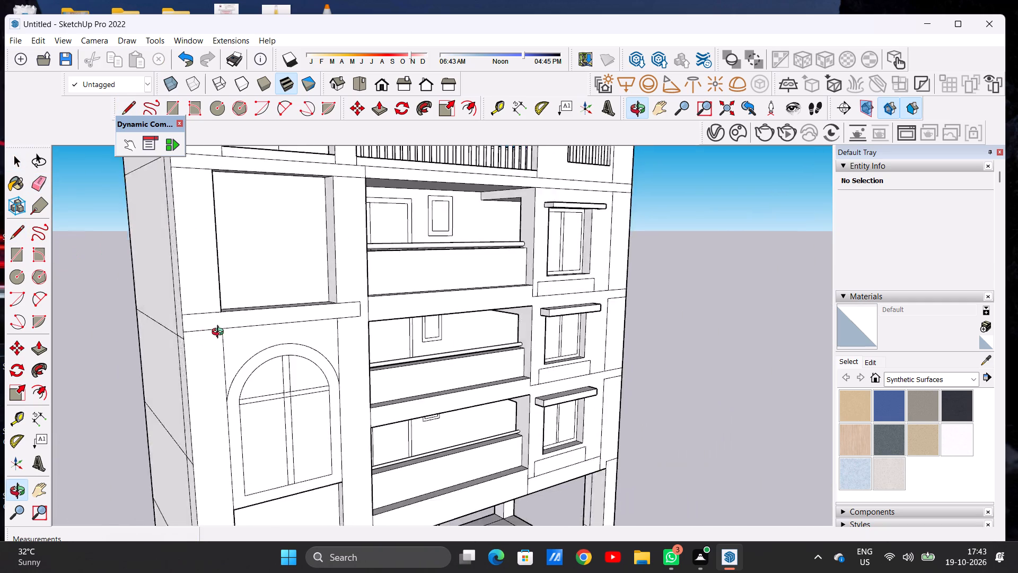
{"action": "middle_click_drag", "start_coordinate": [220, 333], "coordinate": [238, 341]}
{"action": "key", "text": "p"}
{"action": "scroll", "coordinate": [223, 332], "scroll_direction": "up", "scroll_amount": 6}
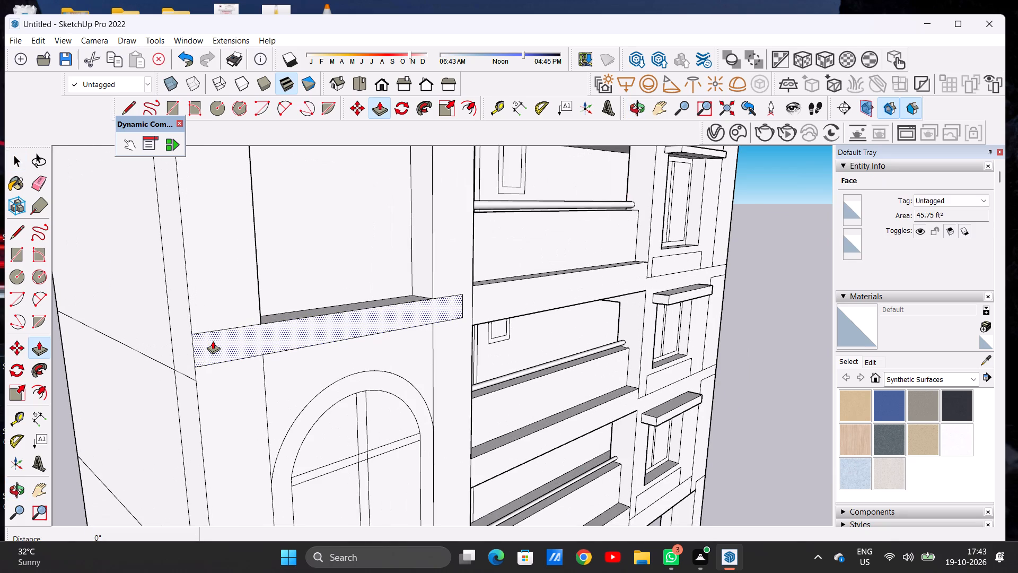
{"action": "left_click", "coordinate": [209, 341]}
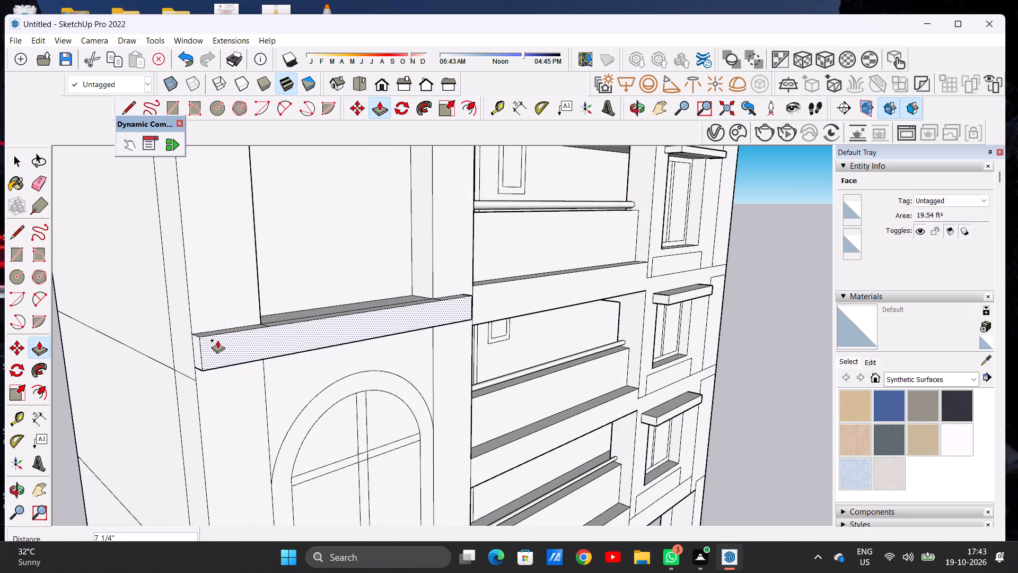
{"action": "left_click", "coordinate": [219, 341]}
{"action": "key", "text": "space"}
Examine the whole front facade, including the floor lines along its outer corner beside the small windows.
{"action": "scroll", "coordinate": [291, 350], "scroll_direction": "down", "scroll_amount": 17}
{"action": "middle_click_drag", "start_coordinate": [362, 335], "coordinate": [195, 306]}
{"action": "scroll", "coordinate": [262, 339], "scroll_direction": "down", "scroll_amount": 4}
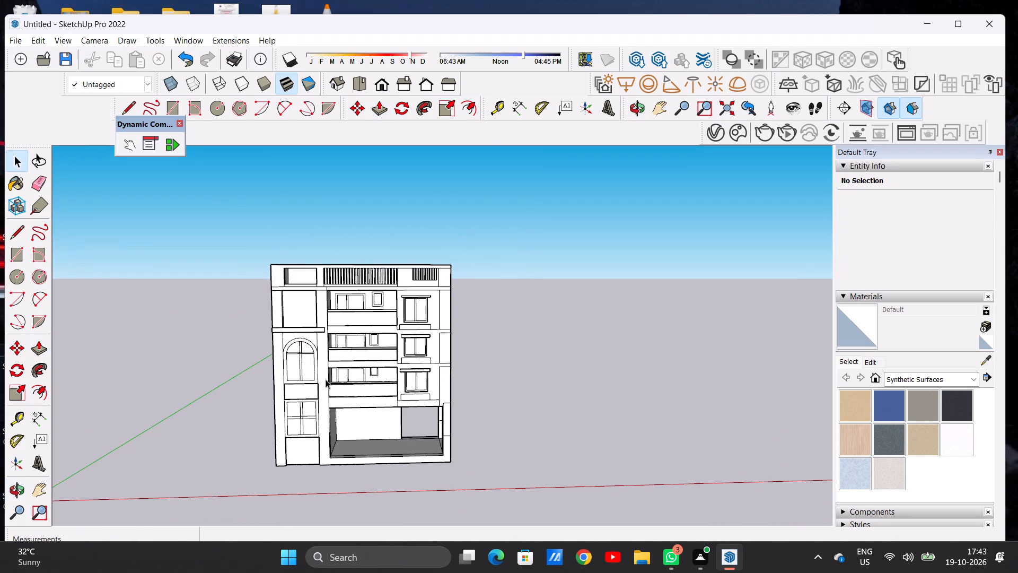
{"action": "scroll", "coordinate": [310, 382], "scroll_direction": "up", "scroll_amount": 8}
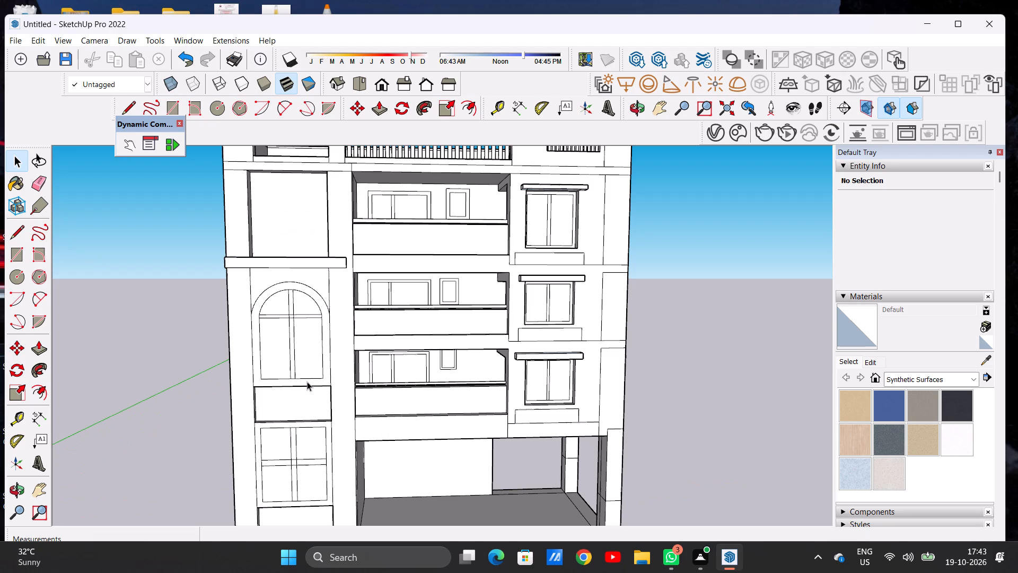
{"action": "scroll", "coordinate": [305, 378], "scroll_direction": "down", "scroll_amount": 14}
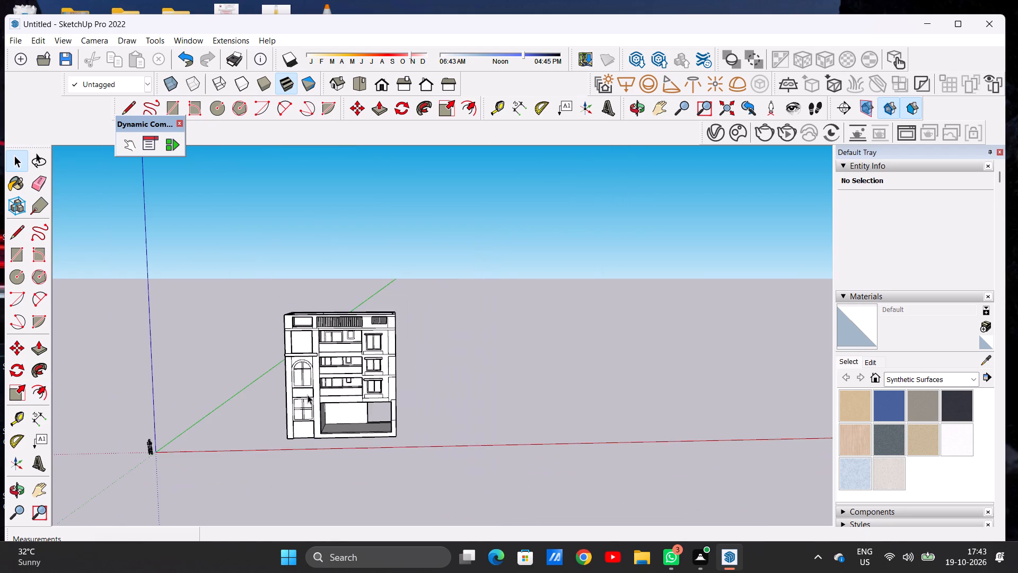
{"action": "scroll", "coordinate": [306, 406], "scroll_direction": "up", "scroll_amount": 6}
{"action": "scroll", "coordinate": [318, 340], "scroll_direction": "up", "scroll_amount": 5}
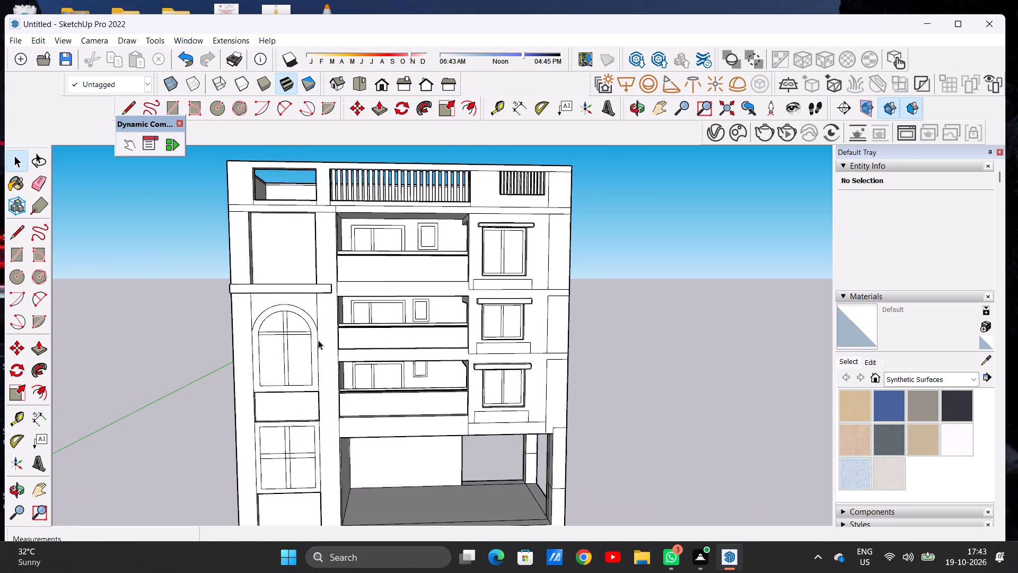
{"action": "scroll", "coordinate": [304, 340], "scroll_direction": "down", "scroll_amount": 4}
{"action": "scroll", "coordinate": [304, 340], "scroll_direction": "up", "scroll_amount": 1}
{"action": "scroll", "coordinate": [304, 340], "scroll_direction": "down", "scroll_amount": 1}
{"action": "scroll", "coordinate": [490, 311], "scroll_direction": "up", "scroll_amount": 5}
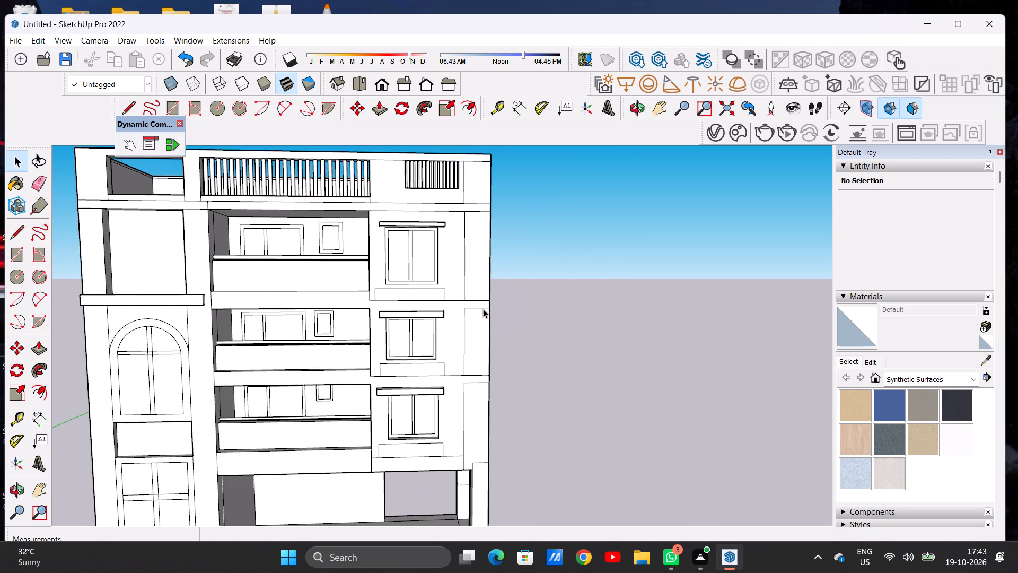
{"action": "scroll", "coordinate": [479, 308], "scroll_direction": "up", "scroll_amount": 2}
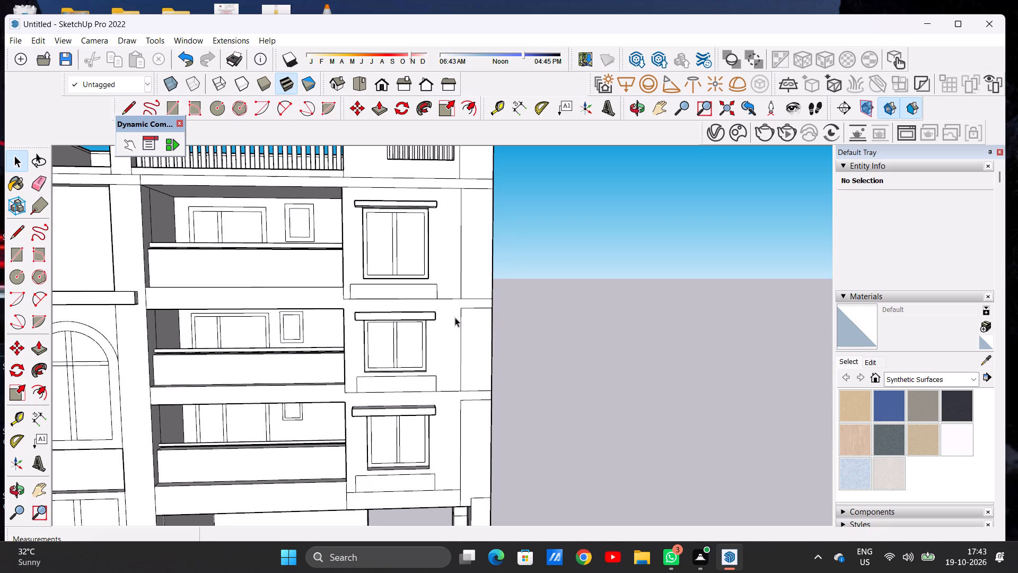
{"action": "scroll", "coordinate": [455, 315], "scroll_direction": "down", "scroll_amount": 5}
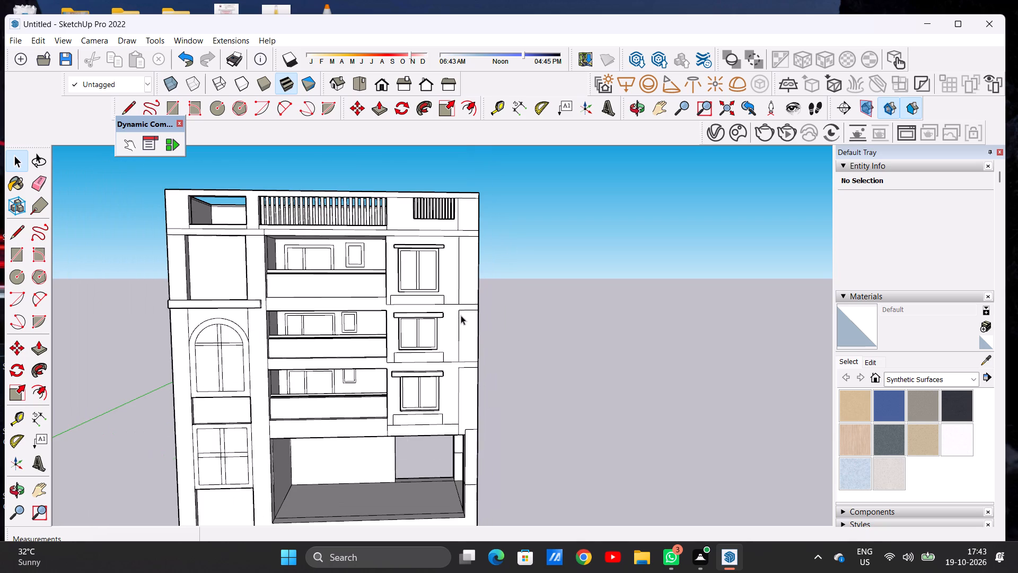
Draw short vertical lines closing the gaps in the corner strip's inner edge at the two floor levels between the stacked windows.
{"action": "key", "text": "l"}
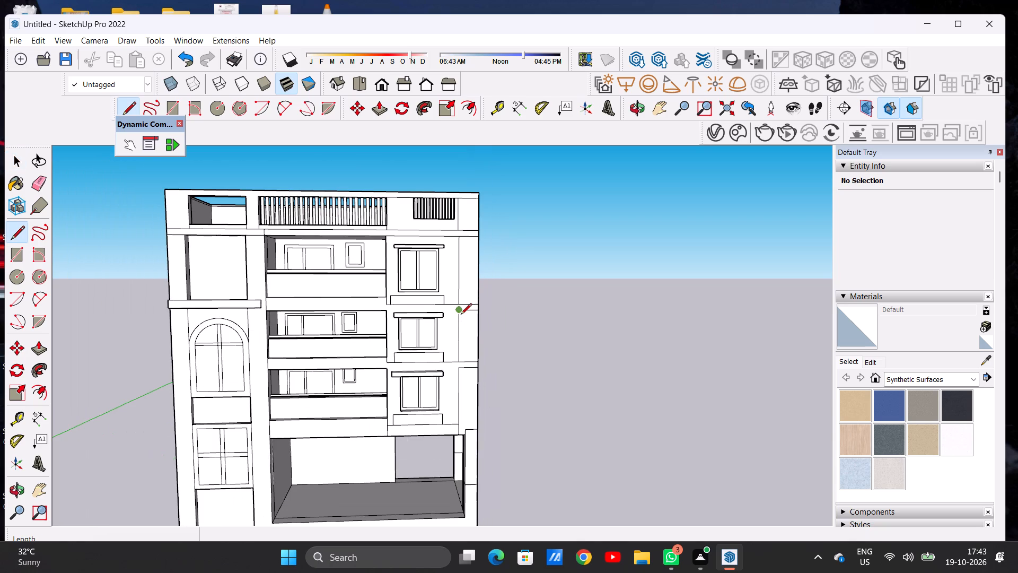
{"action": "scroll", "coordinate": [461, 315], "scroll_direction": "up", "scroll_amount": 5}
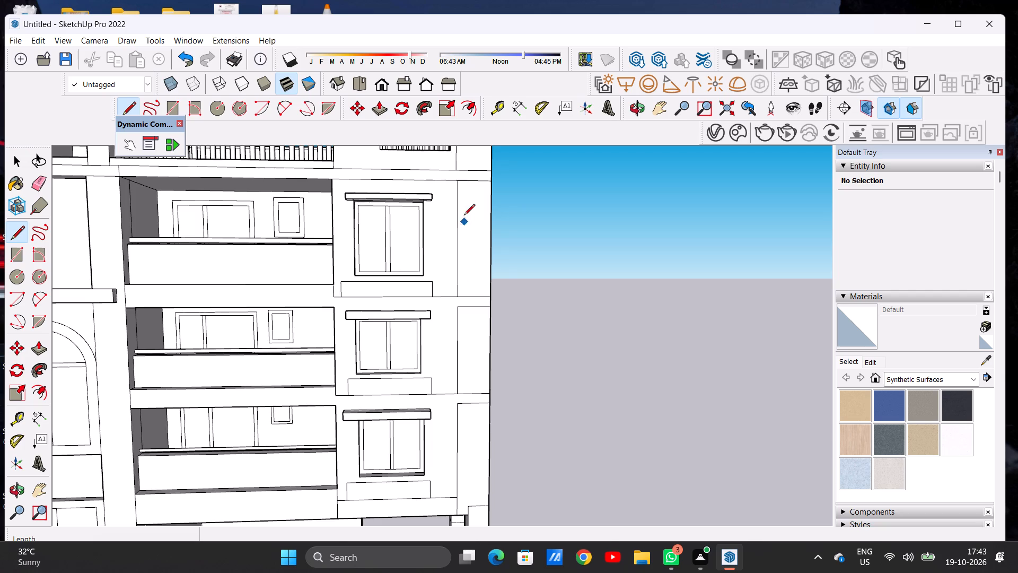
{"action": "scroll", "coordinate": [457, 201], "scroll_direction": "up", "scroll_amount": 4}
{"action": "scroll", "coordinate": [463, 254], "scroll_direction": "down", "scroll_amount": 9}
{"action": "scroll", "coordinate": [454, 259], "scroll_direction": "up", "scroll_amount": 3}
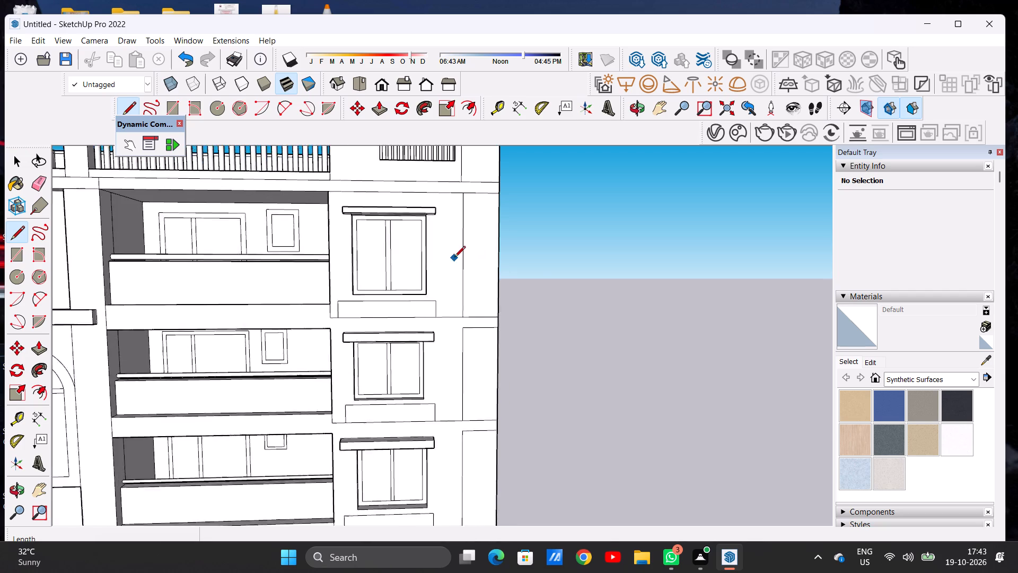
{"action": "scroll", "coordinate": [454, 258], "scroll_direction": "up", "scroll_amount": 8}
{"action": "left_click", "coordinate": [467, 274]}
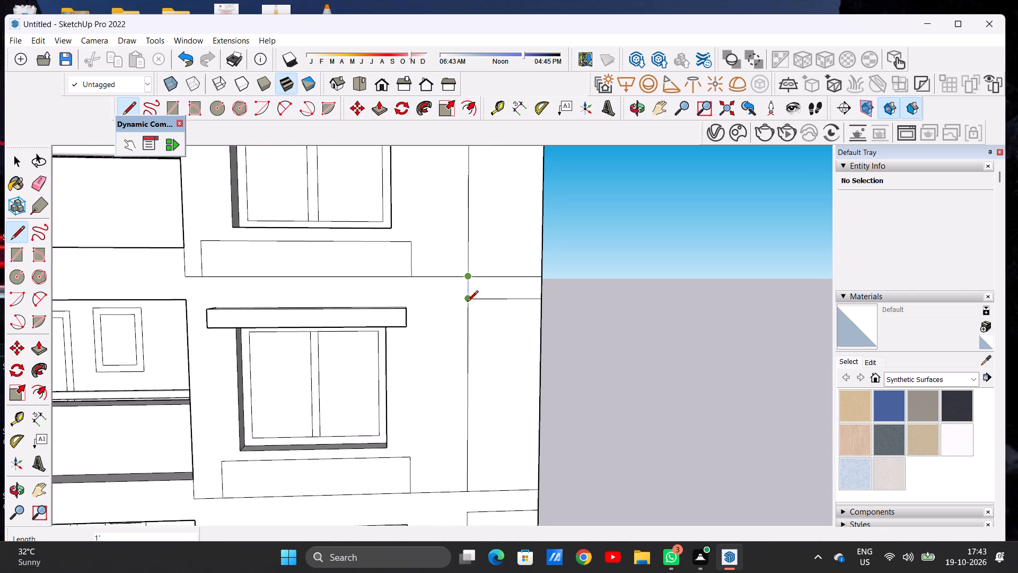
{"action": "left_click", "coordinate": [467, 302]}
{"action": "scroll", "coordinate": [461, 249], "scroll_direction": "down", "scroll_amount": 12}
{"action": "scroll", "coordinate": [479, 407], "scroll_direction": "up", "scroll_amount": 5}
{"action": "scroll", "coordinate": [479, 407], "scroll_direction": "down", "scroll_amount": 1}
{"action": "scroll", "coordinate": [479, 407], "scroll_direction": "up", "scroll_amount": 1}
{"action": "scroll", "coordinate": [449, 334], "scroll_direction": "down", "scroll_amount": 1}
{"action": "scroll", "coordinate": [449, 332], "scroll_direction": "up", "scroll_amount": 4}
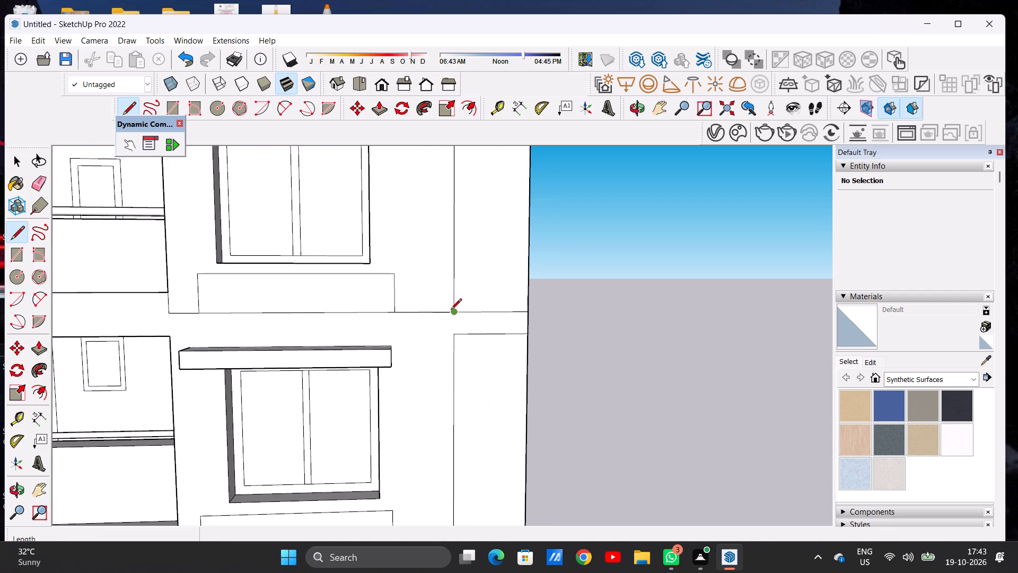
{"action": "left_click", "coordinate": [451, 310]}
{"action": "left_click", "coordinate": [456, 340]}
Draw a horizontal line from the ground-floor opening's upper outer corner to the facade's outer edge.
{"action": "scroll", "coordinate": [438, 273], "scroll_direction": "down", "scroll_amount": 16}
{"action": "scroll", "coordinate": [446, 351], "scroll_direction": "up", "scroll_amount": 2}
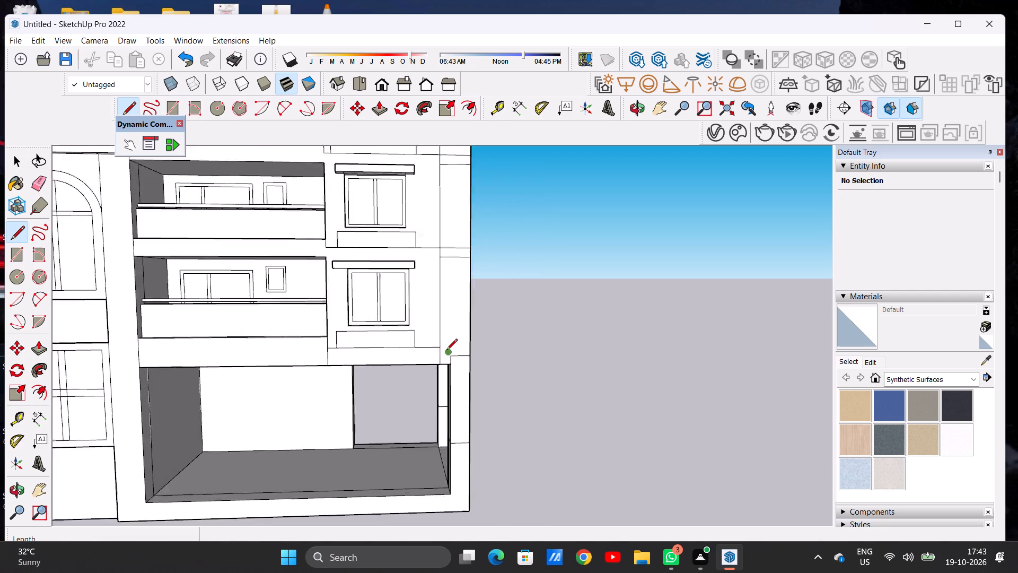
{"action": "scroll", "coordinate": [446, 351], "scroll_direction": "up", "scroll_amount": 7}
{"action": "scroll", "coordinate": [449, 352], "scroll_direction": "down", "scroll_amount": 1}
{"action": "scroll", "coordinate": [449, 352], "scroll_direction": "up", "scroll_amount": 1}
{"action": "scroll", "coordinate": [449, 352], "scroll_direction": "down", "scroll_amount": 1}
{"action": "scroll", "coordinate": [449, 352], "scroll_direction": "up", "scroll_amount": 9}
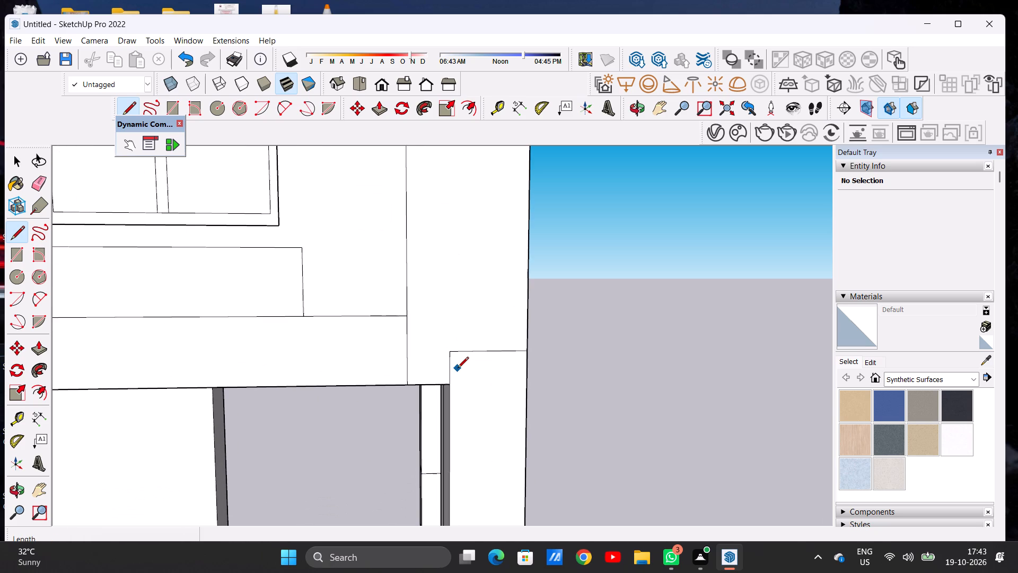
{"action": "left_click", "coordinate": [449, 385]}
{"action": "left_click", "coordinate": [526, 385]}
Erase the horizontal and vertical lines outlining the small rectangle above the ground-floor corner pillar.
{"action": "key", "text": "space"}
{"action": "type", "text": "E"}
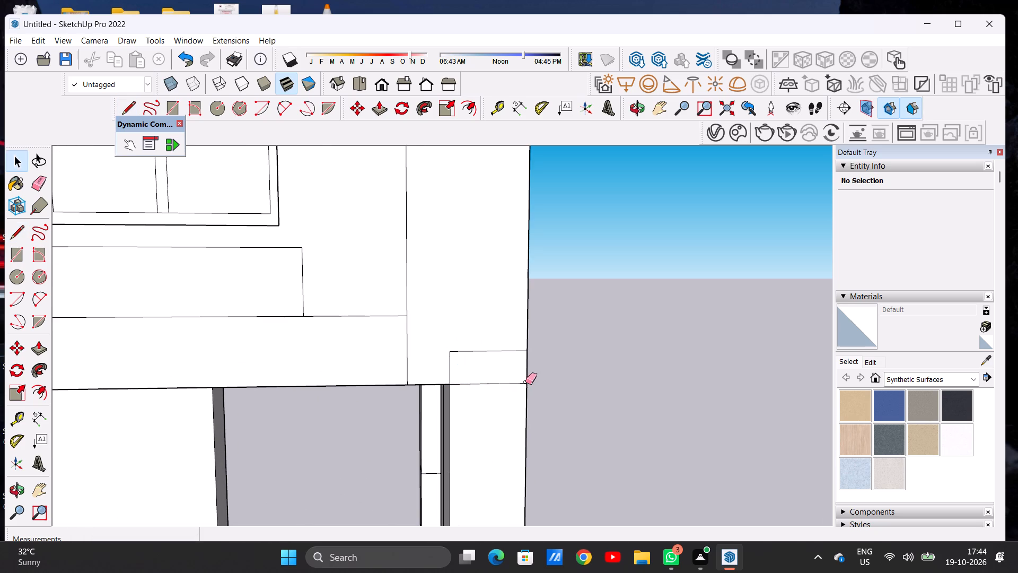
{"action": "left_click_drag", "start_coordinate": [503, 346], "coordinate": [486, 368]}
{"action": "left_click_drag", "start_coordinate": [450, 368], "coordinate": [435, 371]}
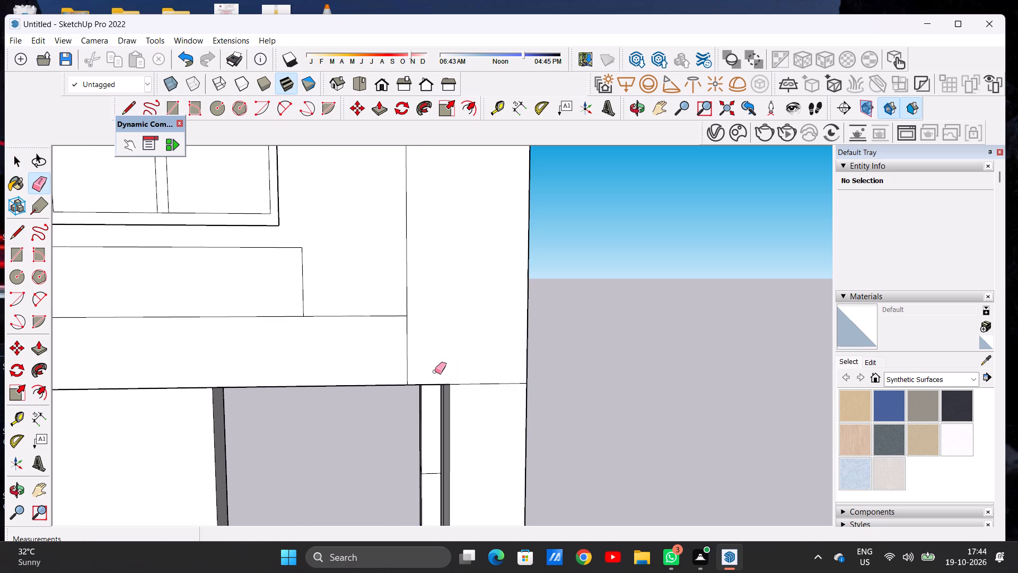
{"action": "key", "text": "space"}
Erase the paired horizontal lines crossing the corner strip at the two floor levels between the stacked windows.
{"action": "scroll", "coordinate": [447, 368], "scroll_direction": "down", "scroll_amount": 20}
{"action": "scroll", "coordinate": [447, 368], "scroll_direction": "down", "scroll_amount": 8}
{"action": "scroll", "coordinate": [432, 306], "scroll_direction": "up", "scroll_amount": 7}
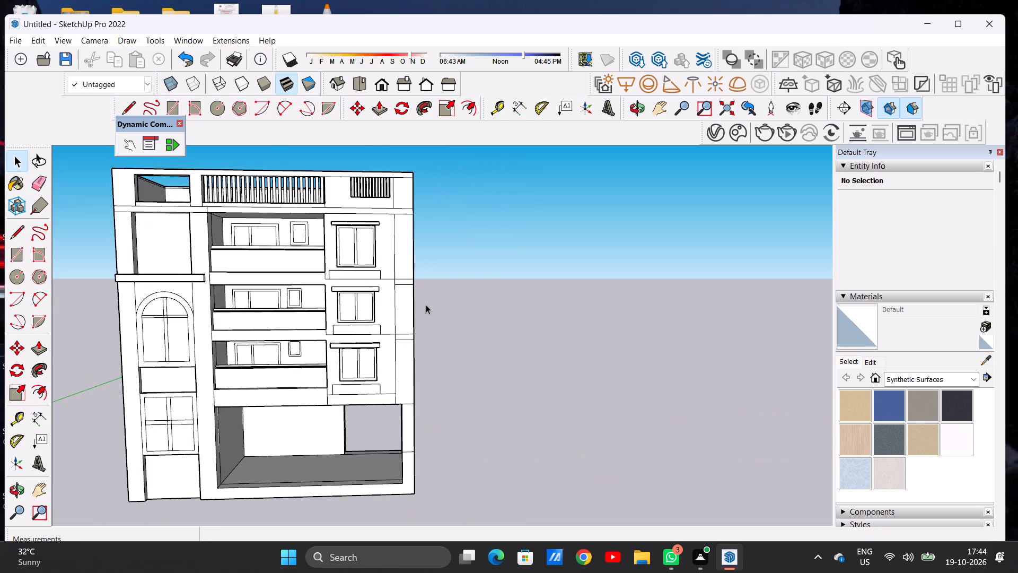
{"action": "scroll", "coordinate": [409, 333], "scroll_direction": "up", "scroll_amount": 7}
{"action": "key", "text": "e"}
{"action": "left_click_drag", "start_coordinate": [399, 326], "coordinate": [406, 347]}
{"action": "scroll", "coordinate": [406, 349], "scroll_direction": "down", "scroll_amount": 6}
{"action": "scroll", "coordinate": [406, 290], "scroll_direction": "up", "scroll_amount": 4}
{"action": "scroll", "coordinate": [406, 289], "scroll_direction": "down", "scroll_amount": 1}
{"action": "scroll", "coordinate": [406, 289], "scroll_direction": "up", "scroll_amount": 4}
{"action": "left_click_drag", "start_coordinate": [396, 258], "coordinate": [392, 301]}
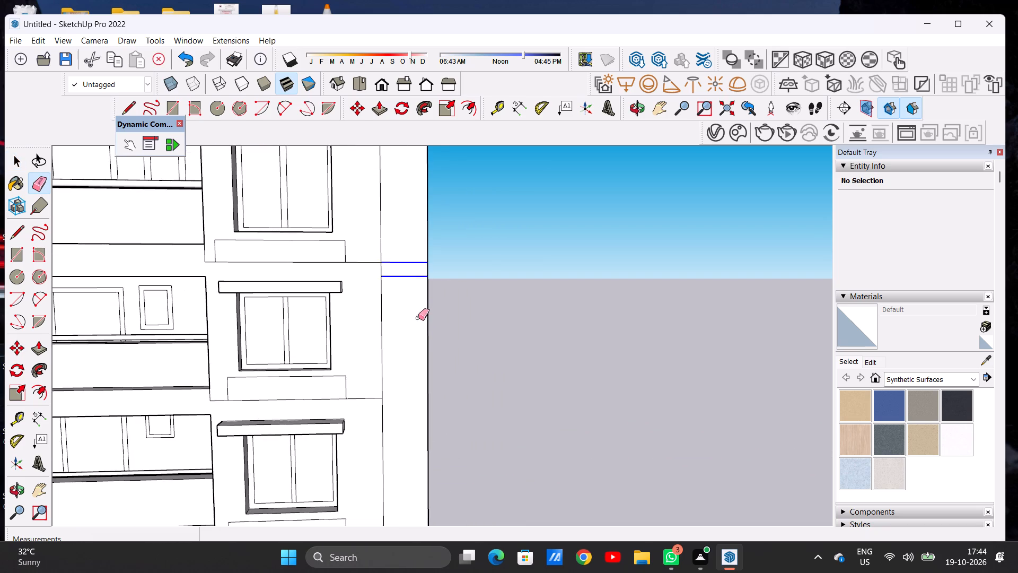
{"action": "scroll", "coordinate": [419, 327], "scroll_direction": "down", "scroll_amount": 17}
{"action": "scroll", "coordinate": [403, 283], "scroll_direction": "up", "scroll_amount": 6}
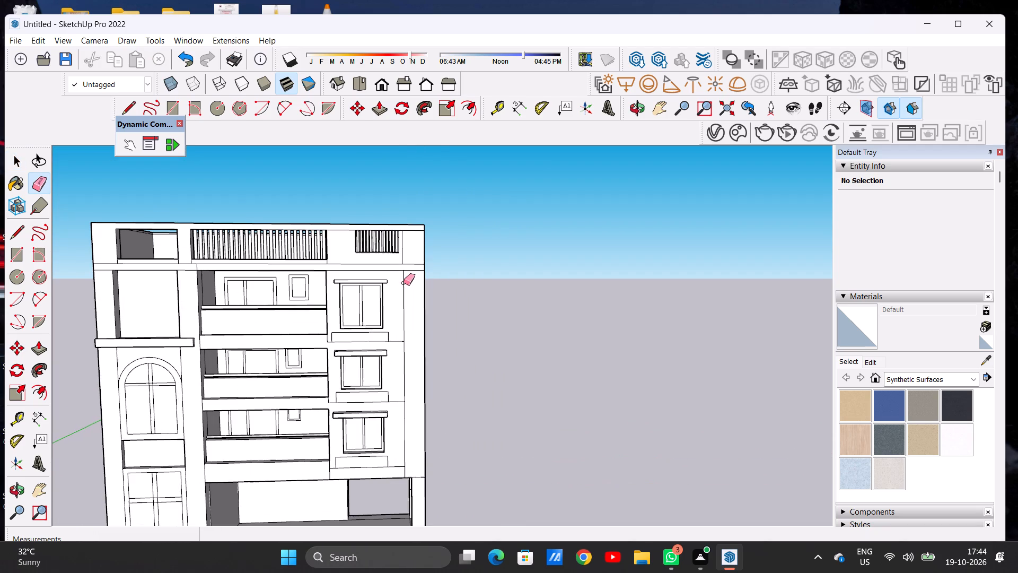
{"action": "key", "text": "space"}
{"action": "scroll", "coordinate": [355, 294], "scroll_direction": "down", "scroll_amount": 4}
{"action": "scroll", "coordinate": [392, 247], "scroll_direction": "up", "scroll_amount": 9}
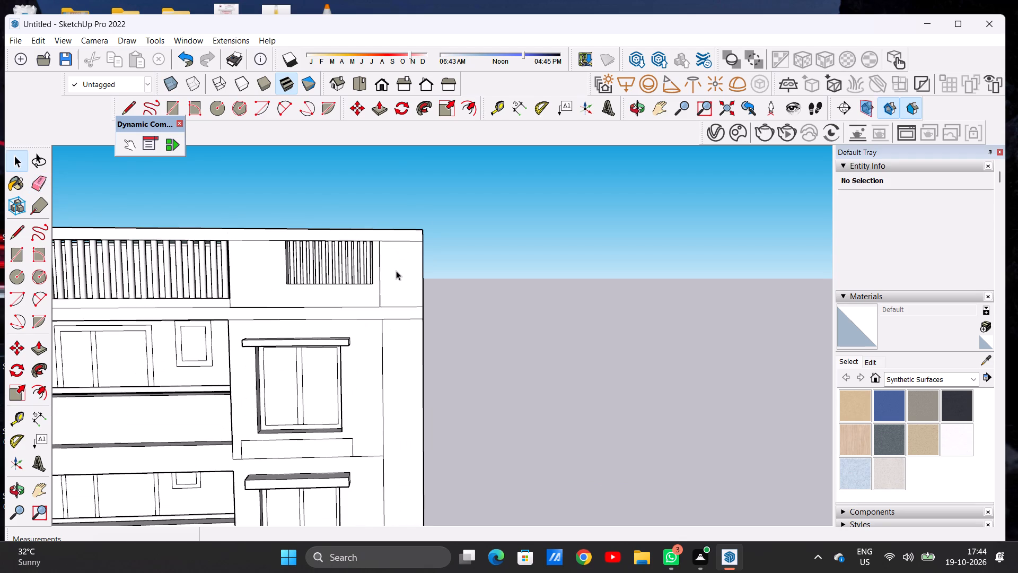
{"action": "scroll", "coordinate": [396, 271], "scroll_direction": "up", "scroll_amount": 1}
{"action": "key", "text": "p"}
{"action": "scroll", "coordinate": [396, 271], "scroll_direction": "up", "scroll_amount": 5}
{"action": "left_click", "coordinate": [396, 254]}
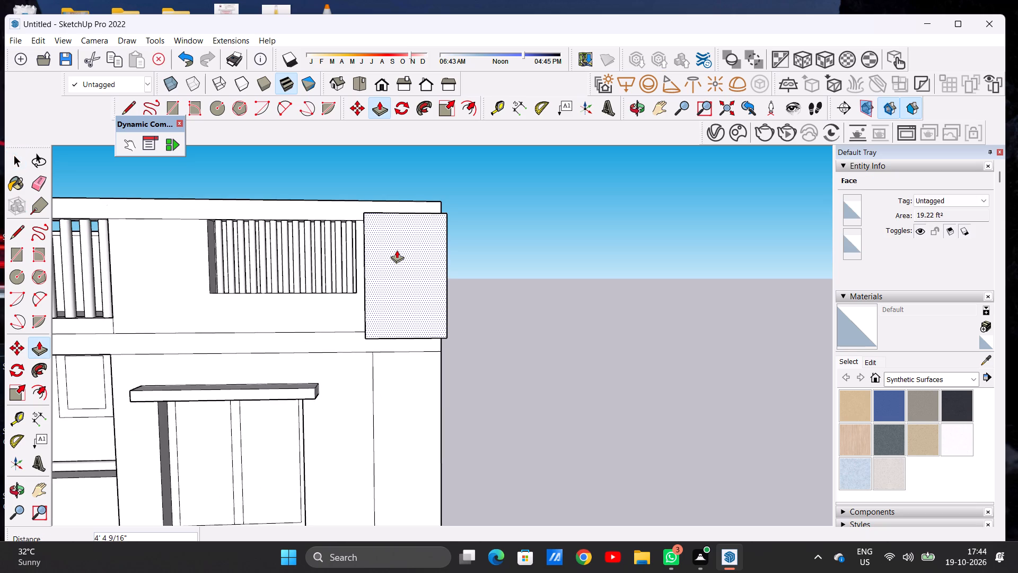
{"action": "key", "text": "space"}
Push the top-floor corner panel beside the small slatted opening about 8 7/16" into the facade.
{"action": "scroll", "coordinate": [296, 284], "scroll_direction": "down", "scroll_amount": 8}
{"action": "middle_click_drag", "start_coordinate": [427, 267], "coordinate": [335, 322]}
{"action": "scroll", "coordinate": [344, 274], "scroll_direction": "up", "scroll_amount": 4}
{"action": "scroll", "coordinate": [353, 265], "scroll_direction": "down", "scroll_amount": 1}
{"action": "scroll", "coordinate": [353, 265], "scroll_direction": "up", "scroll_amount": 9}
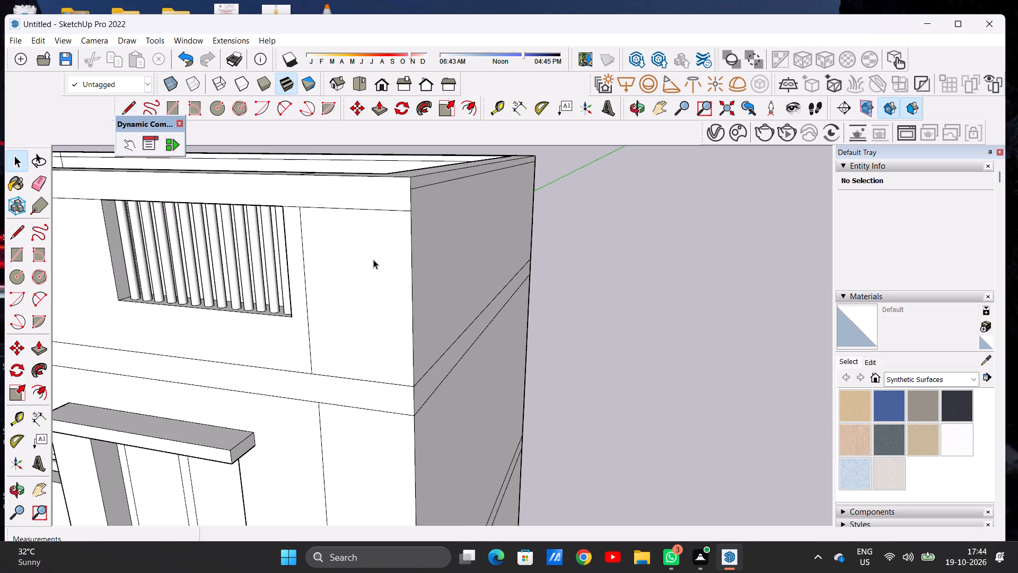
{"action": "key", "text": "p"}
{"action": "left_click", "coordinate": [355, 271]}
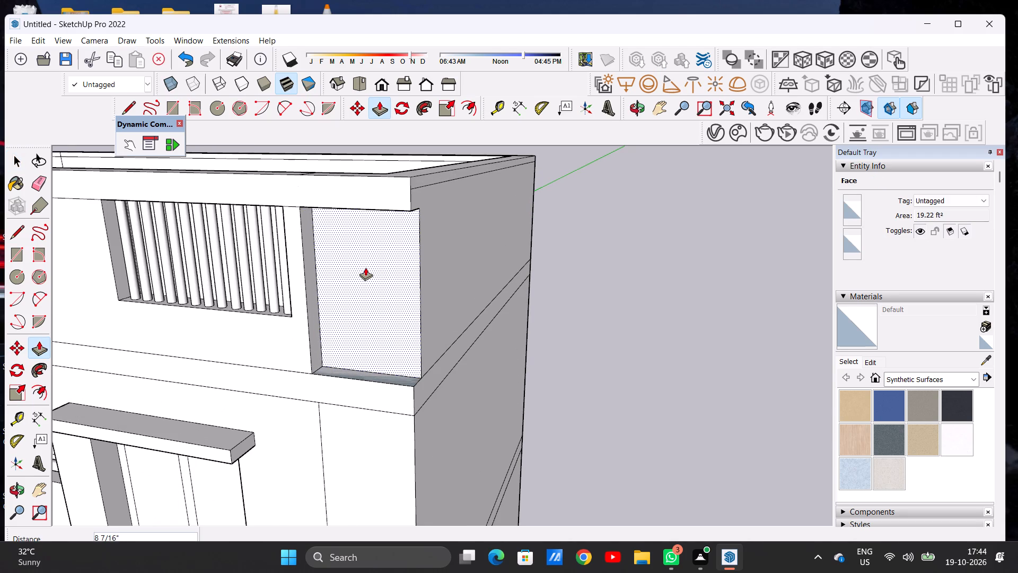
{"action": "left_click", "coordinate": [365, 271]}
{"action": "key", "text": "space"}
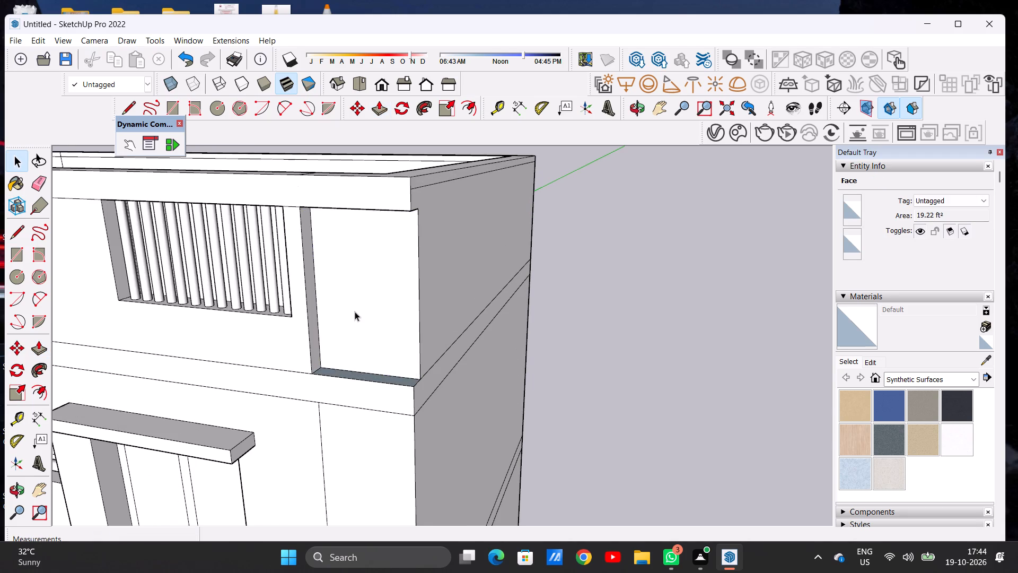
Examine the complete front facade, checking the recessed top corner panel and the continuous corner strip below it.
{"action": "scroll", "coordinate": [354, 320], "scroll_direction": "down", "scroll_amount": 8}
{"action": "middle_click_drag", "start_coordinate": [368, 324], "coordinate": [433, 309]}
{"action": "scroll", "coordinate": [480, 304], "scroll_direction": "down", "scroll_amount": 14}
{"action": "middle_click_drag", "start_coordinate": [447, 353], "coordinate": [458, 343]}
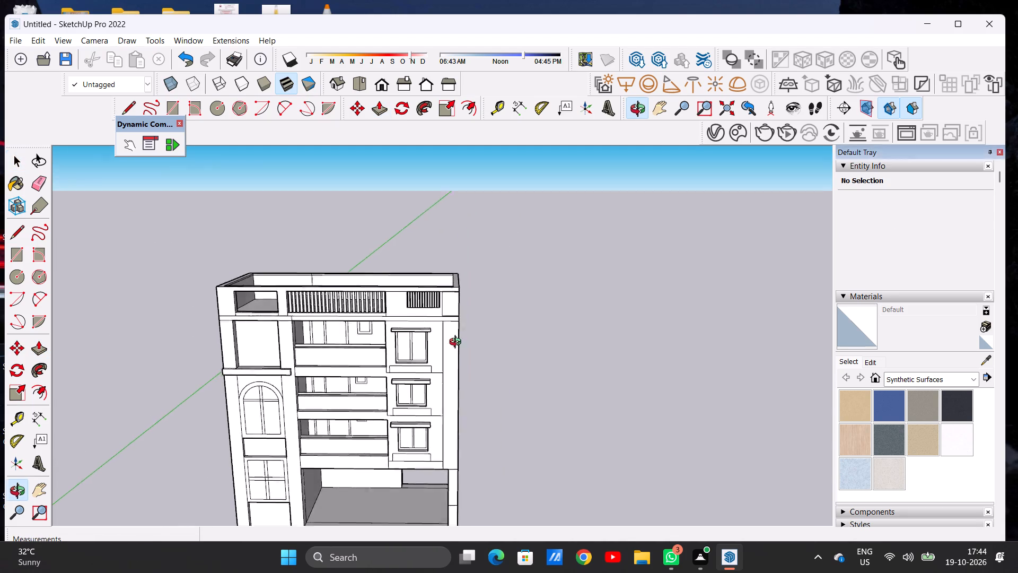
{"action": "middle_click_drag", "start_coordinate": [458, 343], "coordinate": [475, 315]}
{"action": "scroll", "coordinate": [372, 344], "scroll_direction": "down", "scroll_amount": 16}
{"action": "scroll", "coordinate": [422, 407], "scroll_direction": "up", "scroll_amount": 3}
{"action": "scroll", "coordinate": [418, 406], "scroll_direction": "down", "scroll_amount": 1}
{"action": "scroll", "coordinate": [417, 405], "scroll_direction": "up", "scroll_amount": 12}
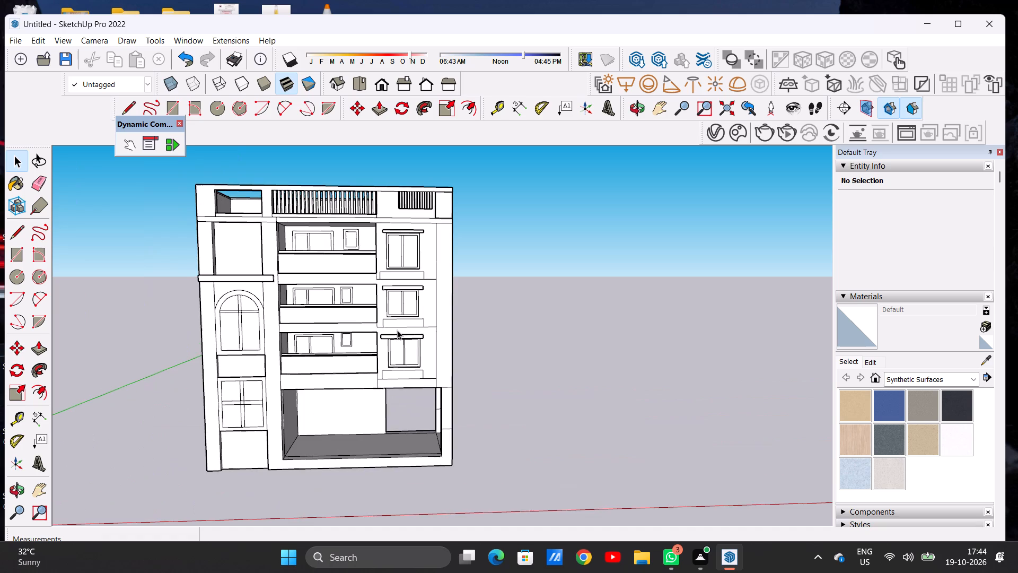
{"action": "middle_click_drag", "start_coordinate": [415, 340], "coordinate": [398, 334]}
{"action": "scroll", "coordinate": [396, 348], "scroll_direction": "down", "scroll_amount": 2}
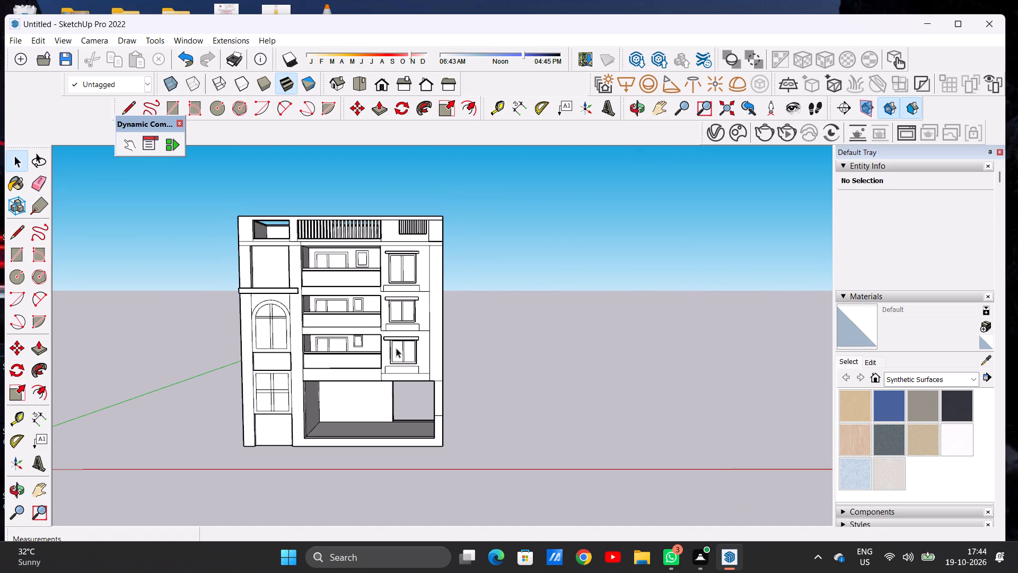
{"action": "scroll", "coordinate": [423, 360], "scroll_direction": "up", "scroll_amount": 3}
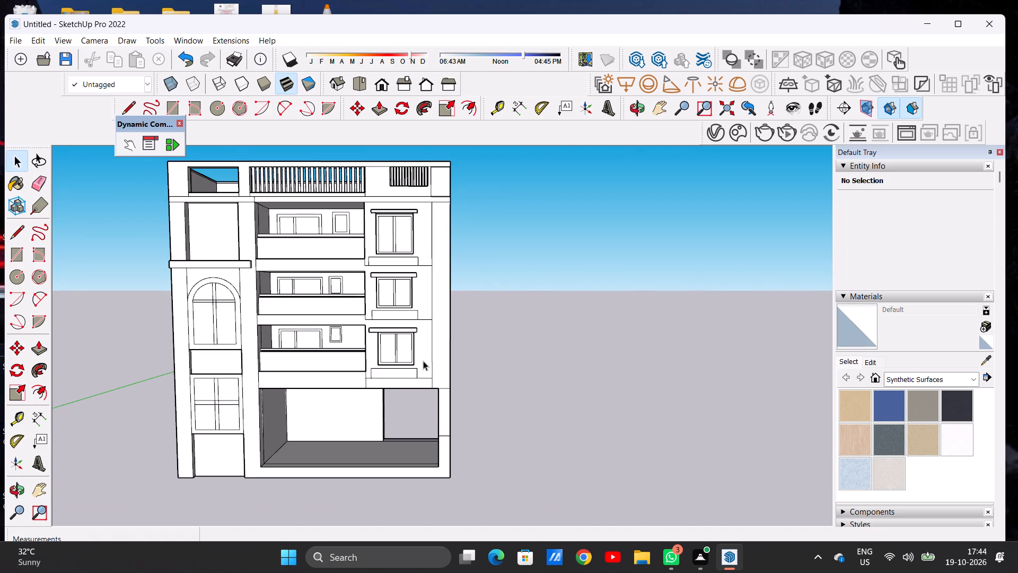
{"action": "scroll", "coordinate": [366, 355], "scroll_direction": "down", "scroll_amount": 1}
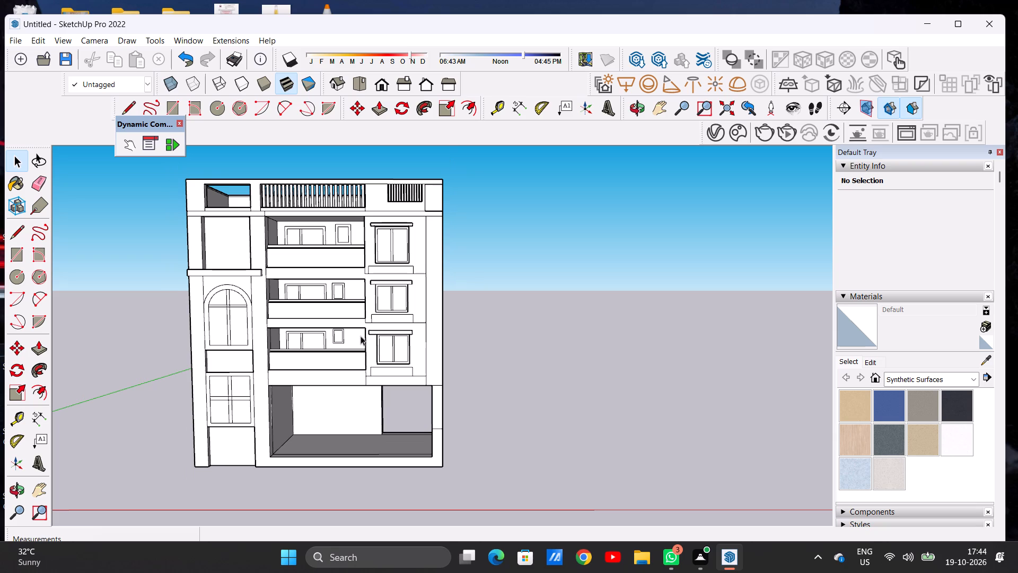
Erase the horizontal floor line segment between the middle window's sill panel and the corner strip.
{"action": "scroll", "coordinate": [427, 327], "scroll_direction": "up", "scroll_amount": 4}
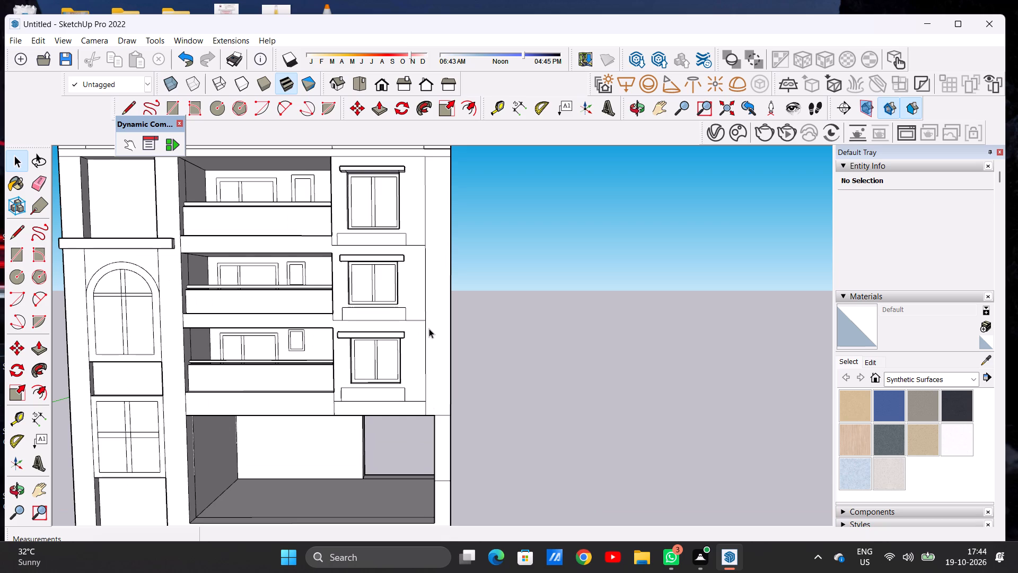
{"action": "scroll", "coordinate": [415, 324], "scroll_direction": "down", "scroll_amount": 3}
{"action": "scroll", "coordinate": [409, 329], "scroll_direction": "up", "scroll_amount": 5}
{"action": "key", "text": "e"}
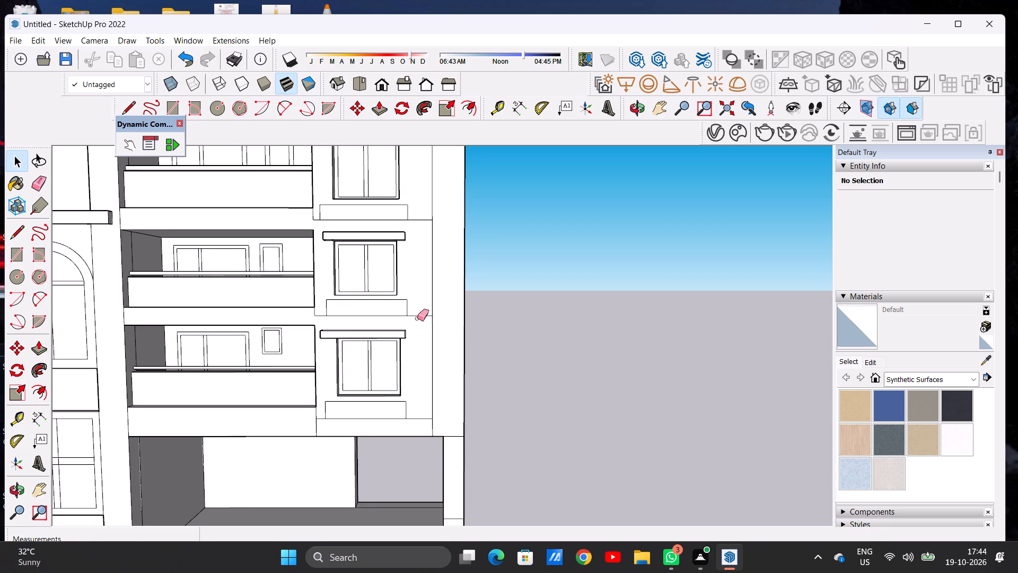
{"action": "left_click", "coordinate": [420, 315]}
{"action": "scroll", "coordinate": [420, 421], "scroll_direction": "up", "scroll_amount": 3}
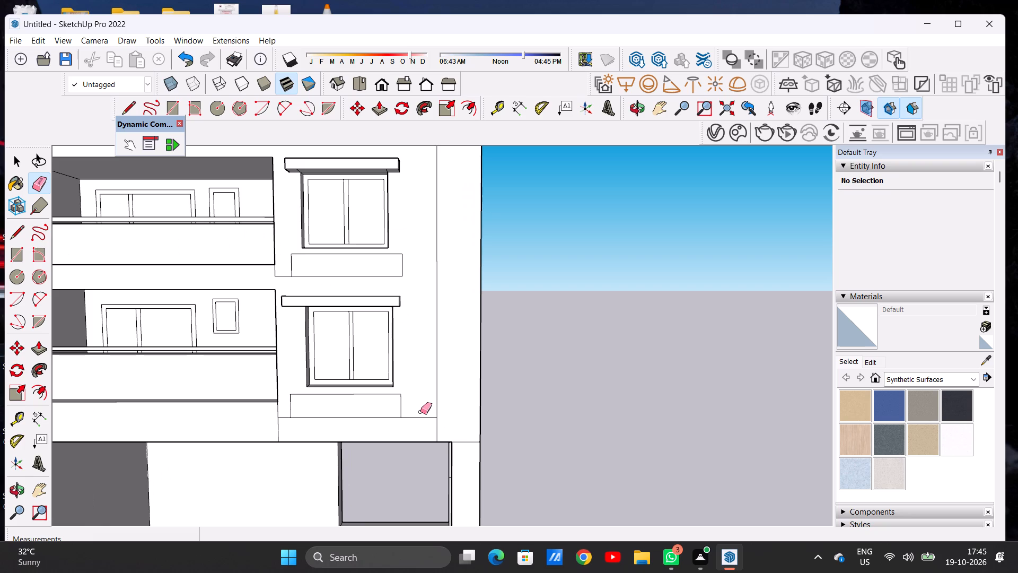
Draw a vertical line about 1' 11" below the lowest window's floor line and erase the floor line segment from there to the corner strip.
{"action": "key", "text": "l"}
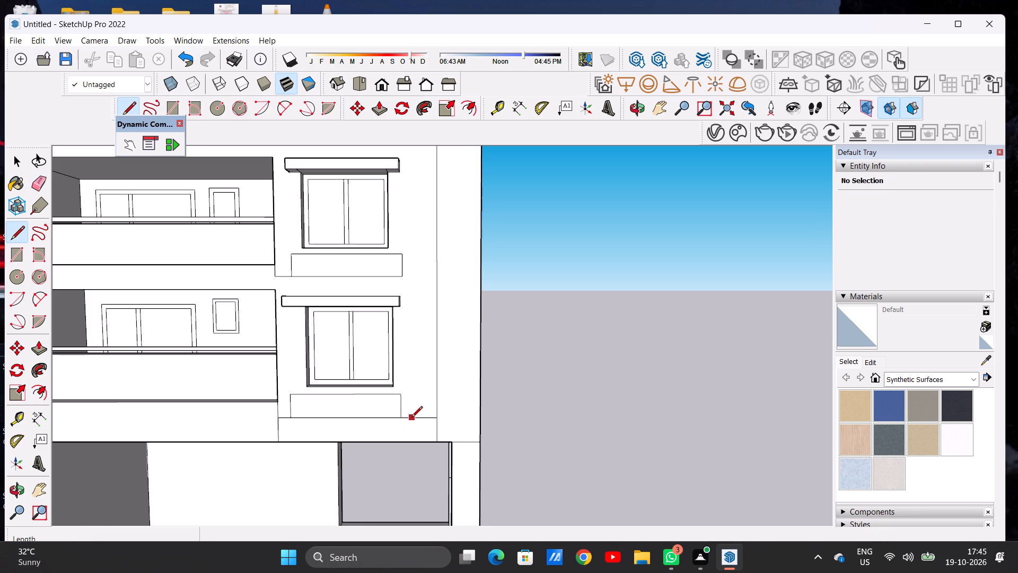
{"action": "left_click", "coordinate": [411, 418]}
{"action": "left_click", "coordinate": [412, 443]}
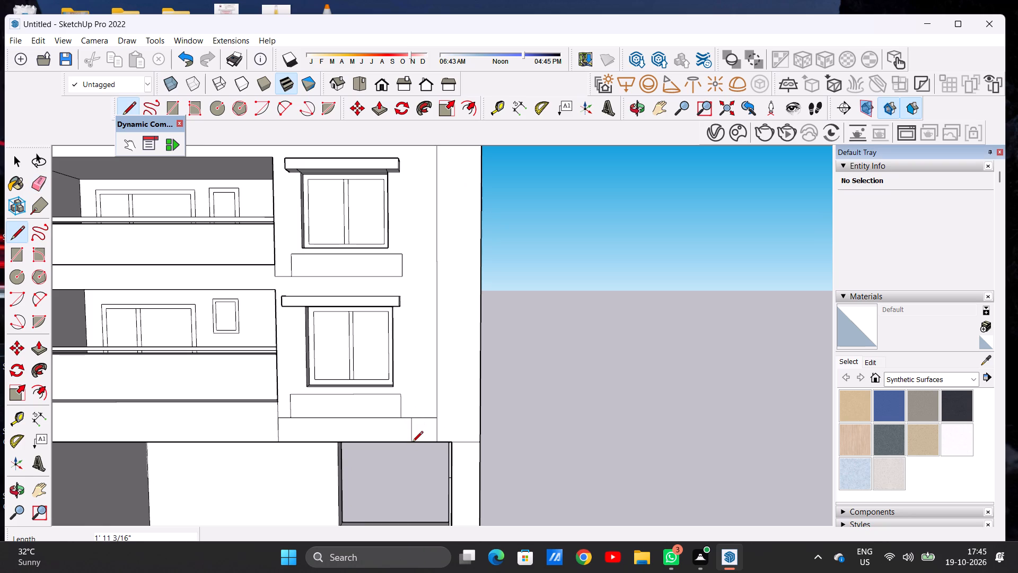
{"action": "key", "text": "space"}
{"action": "type", "text": "E"}
{"action": "left_click_drag", "start_coordinate": [419, 416], "coordinate": [424, 427]}
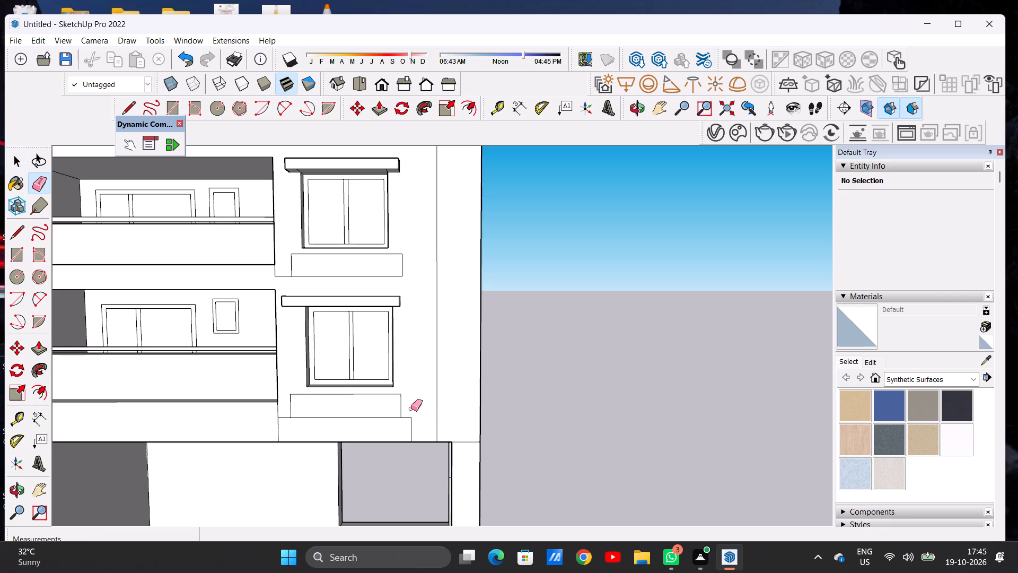
Erase the horizontal floor line segment between the uppermost window's sill panel and the corner strip.
{"action": "scroll", "coordinate": [411, 407], "scroll_direction": "down", "scroll_amount": 16}
{"action": "scroll", "coordinate": [424, 329], "scroll_direction": "up", "scroll_amount": 15}
{"action": "left_click_drag", "start_coordinate": [402, 364], "coordinate": [407, 382]}
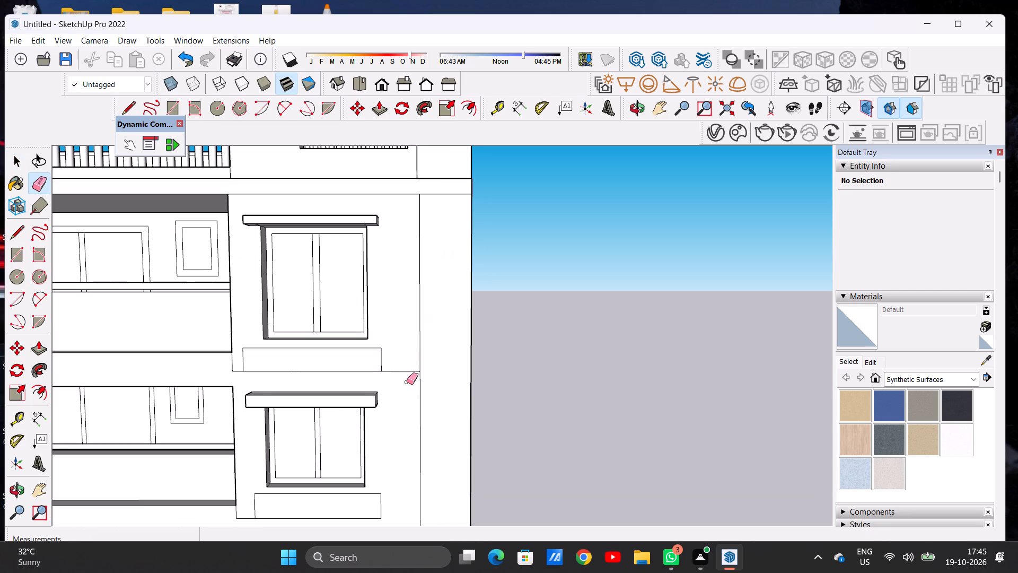
{"action": "left_click_drag", "start_coordinate": [407, 382], "coordinate": [407, 385]}
{"action": "scroll", "coordinate": [402, 379], "scroll_direction": "down", "scroll_amount": 15}
{"action": "key", "text": "space"}
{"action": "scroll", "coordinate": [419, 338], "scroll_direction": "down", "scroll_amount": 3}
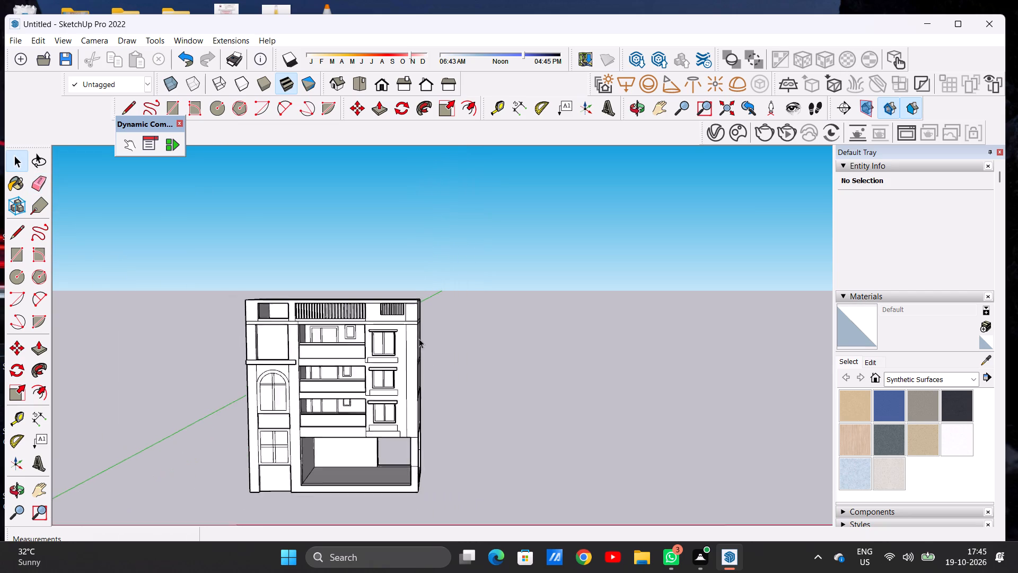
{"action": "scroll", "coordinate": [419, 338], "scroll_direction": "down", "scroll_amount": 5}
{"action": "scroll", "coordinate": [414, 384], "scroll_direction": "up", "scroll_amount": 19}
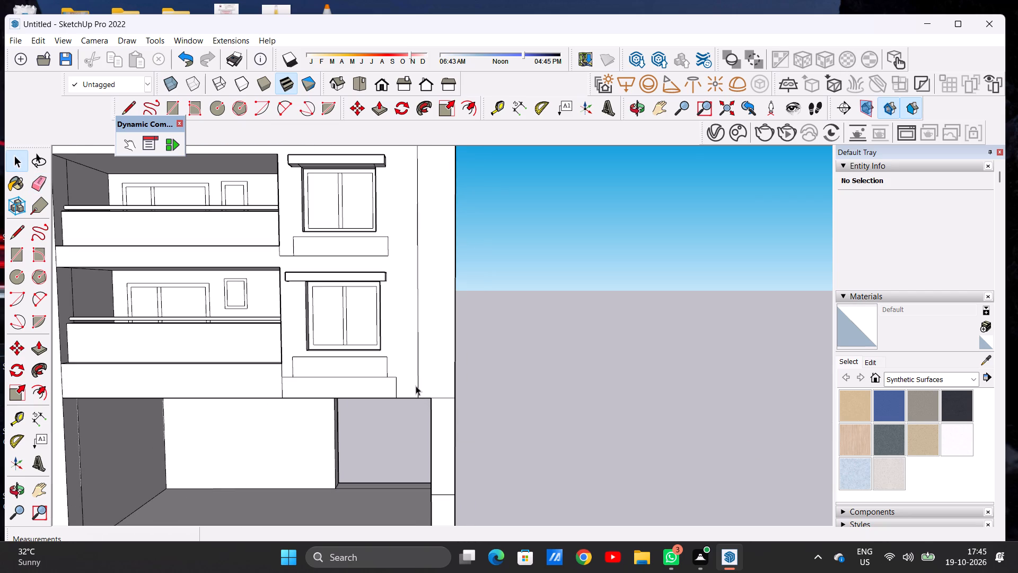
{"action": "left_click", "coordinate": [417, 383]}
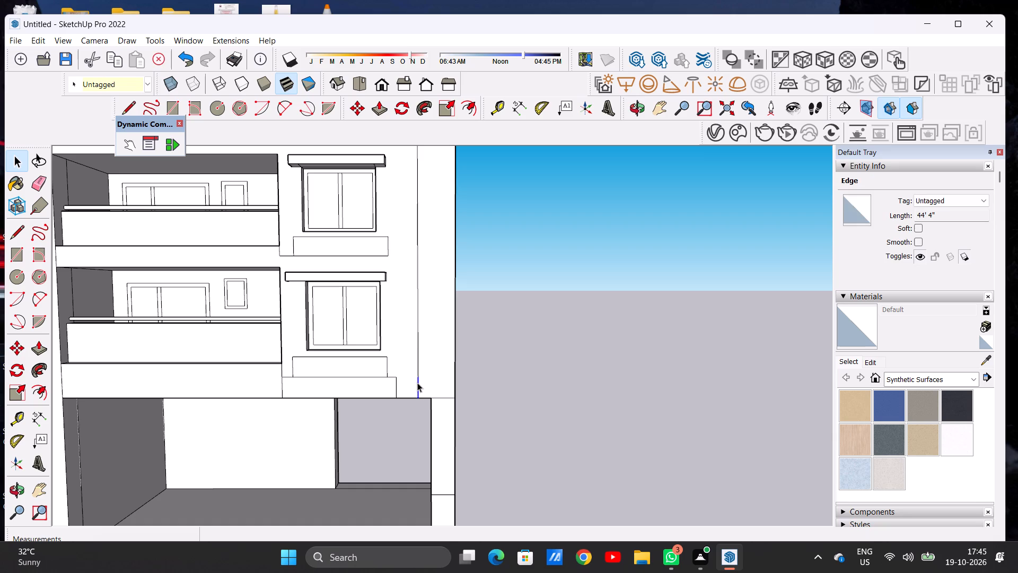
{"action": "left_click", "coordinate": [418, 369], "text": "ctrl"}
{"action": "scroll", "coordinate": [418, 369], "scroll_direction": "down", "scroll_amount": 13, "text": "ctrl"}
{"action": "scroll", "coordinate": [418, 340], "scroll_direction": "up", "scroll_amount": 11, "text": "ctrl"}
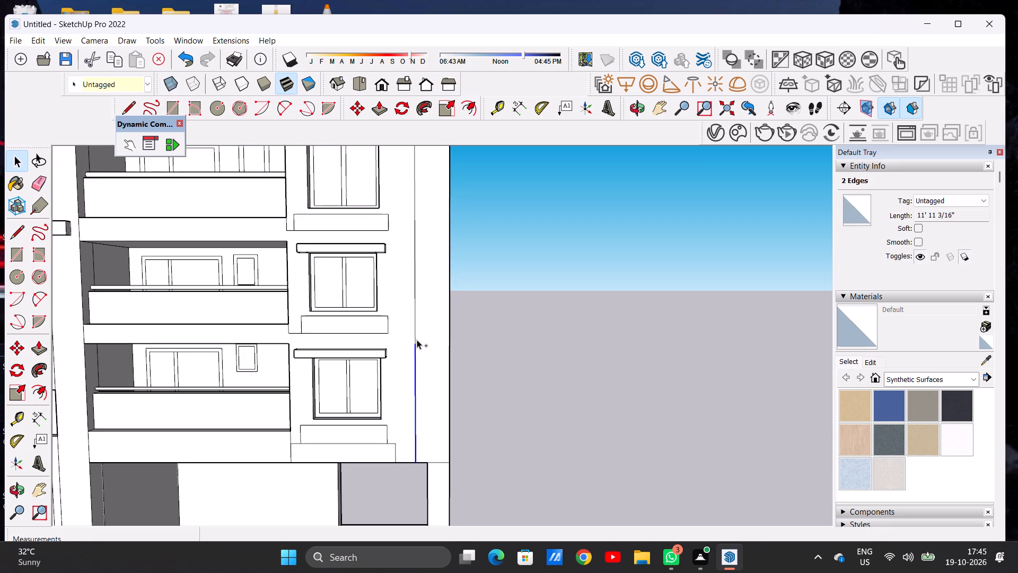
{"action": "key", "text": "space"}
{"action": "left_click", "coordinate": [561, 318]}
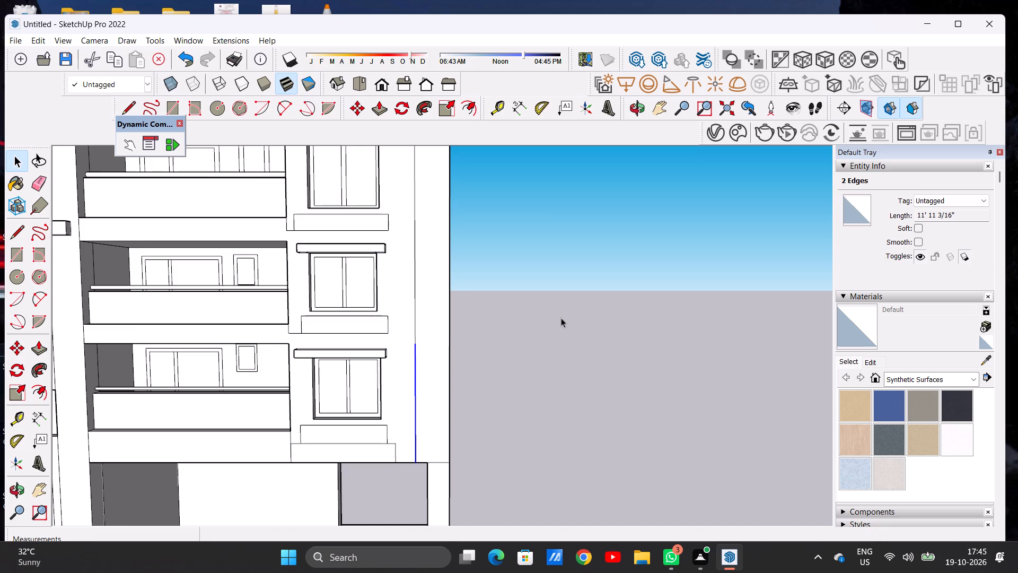
Draw a vertical line about 34' 6" up from the ground-floor opening's top edge to the parapet band, between the windows and the existing strip line.
{"action": "key", "text": "l"}
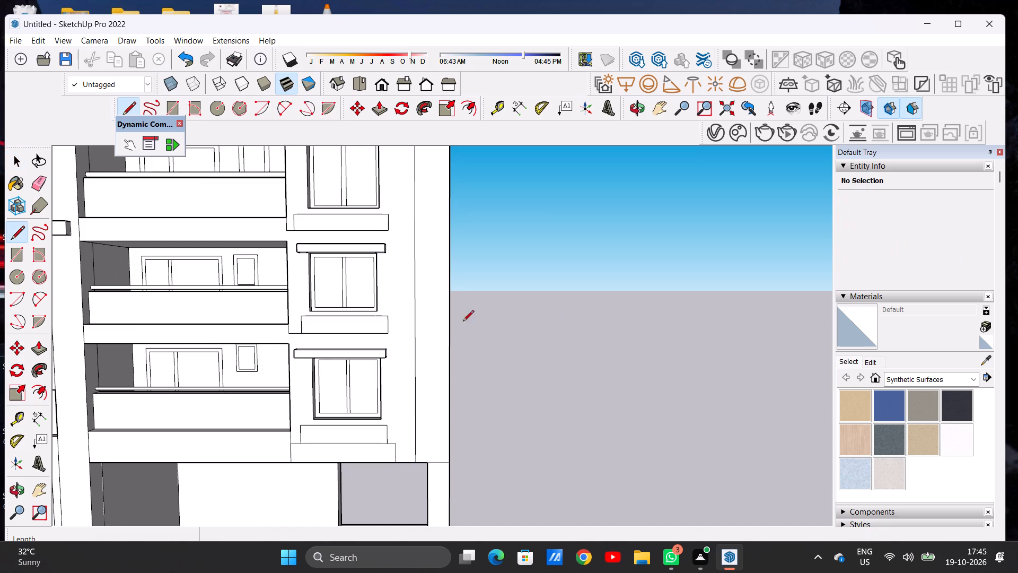
{"action": "scroll", "coordinate": [401, 355], "scroll_direction": "down", "scroll_amount": 1}
{"action": "scroll", "coordinate": [397, 454], "scroll_direction": "up", "scroll_amount": 3}
{"action": "scroll", "coordinate": [397, 454], "scroll_direction": "down", "scroll_amount": 1}
{"action": "scroll", "coordinate": [397, 454], "scroll_direction": "up", "scroll_amount": 3}
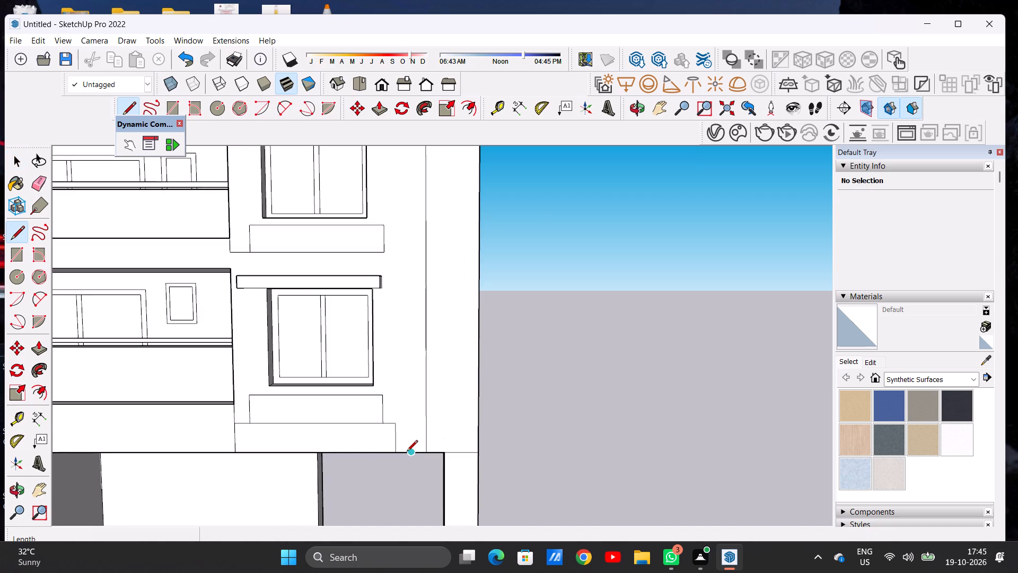
{"action": "left_click", "coordinate": [410, 452]}
{"action": "scroll", "coordinate": [408, 397], "scroll_direction": "down", "scroll_amount": 14}
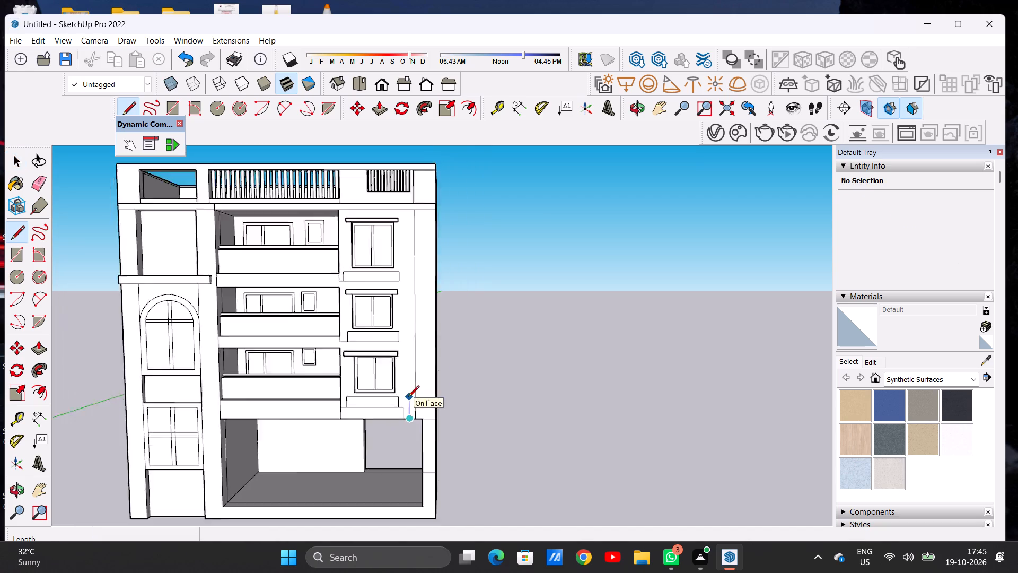
{"action": "scroll", "coordinate": [408, 397], "scroll_direction": "down", "scroll_amount": 1}
{"action": "scroll", "coordinate": [405, 285], "scroll_direction": "up", "scroll_amount": 16}
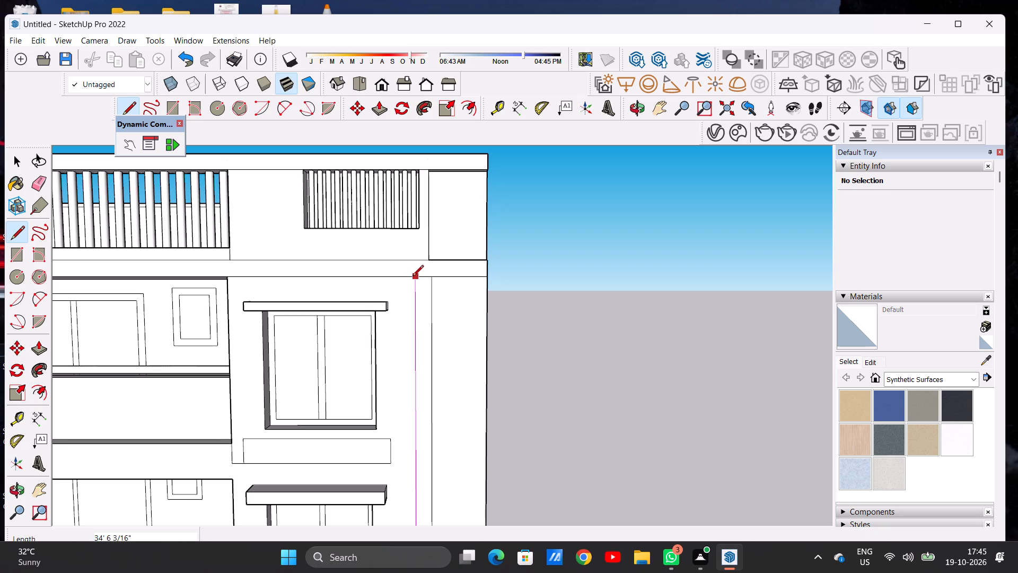
{"action": "left_click", "coordinate": [414, 277]}
{"action": "key", "text": "space"}
Erase every segment of the old vertical corner strip line, from the parapet band down to the ground-floor opening.
{"action": "key", "text": "e"}
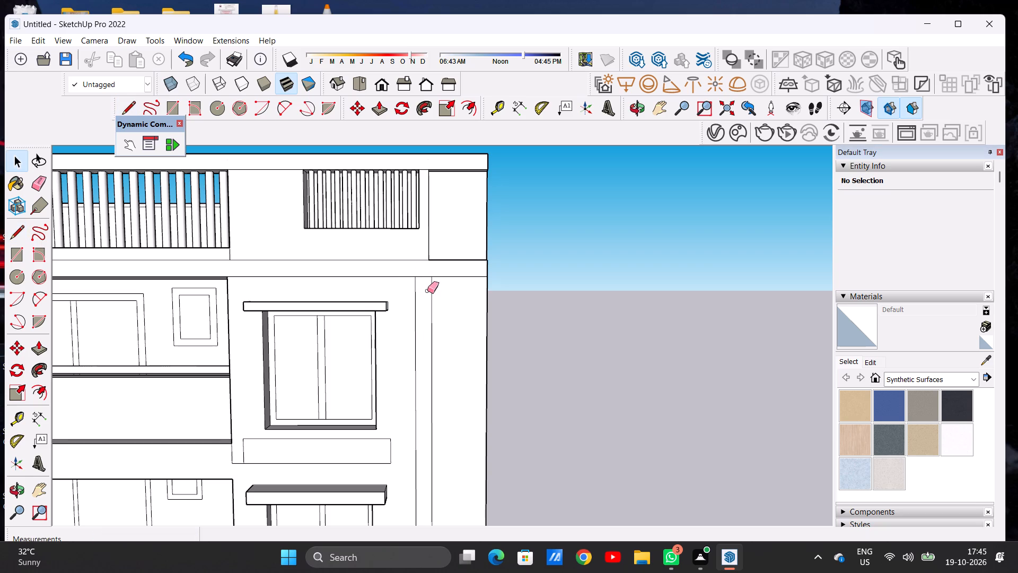
{"action": "left_click_drag", "start_coordinate": [428, 291], "coordinate": [437, 297]}
{"action": "scroll", "coordinate": [422, 268], "scroll_direction": "down", "scroll_amount": 13}
{"action": "scroll", "coordinate": [427, 358], "scroll_direction": "up", "scroll_amount": 7}
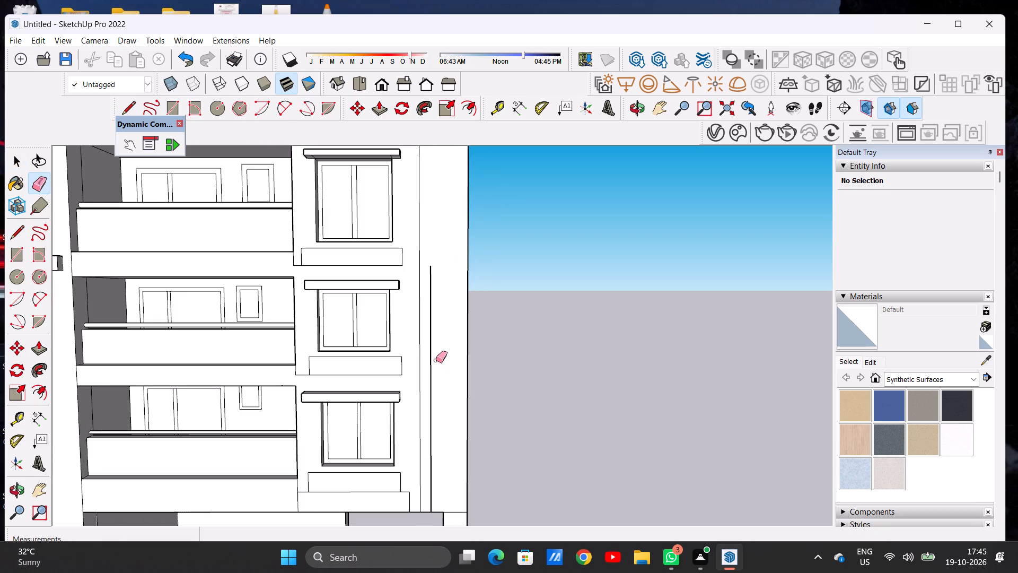
{"action": "left_click_drag", "start_coordinate": [429, 362], "coordinate": [438, 364]}
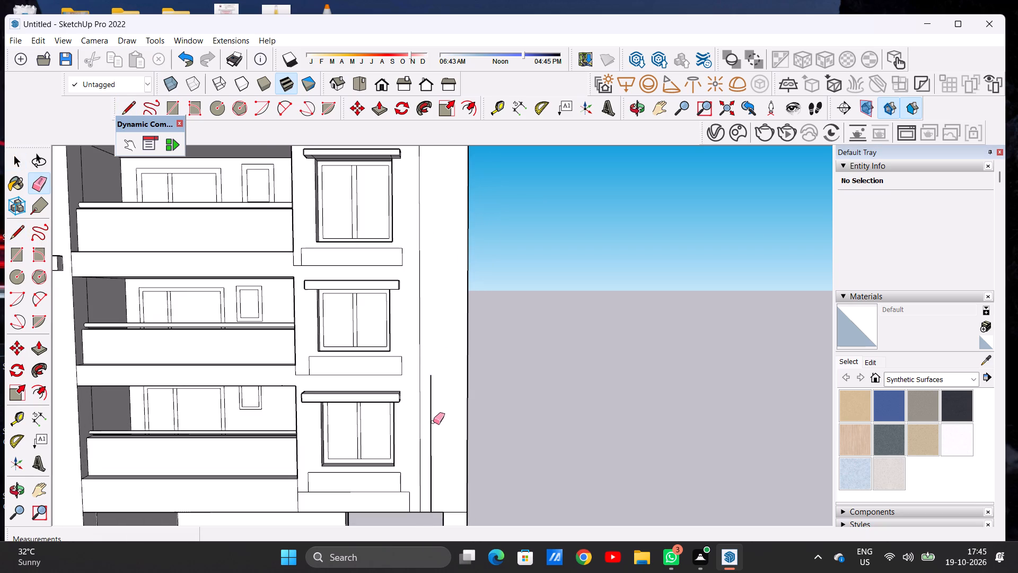
{"action": "left_click", "coordinate": [431, 434]}
{"action": "scroll", "coordinate": [432, 378], "scroll_direction": "up", "scroll_amount": 6}
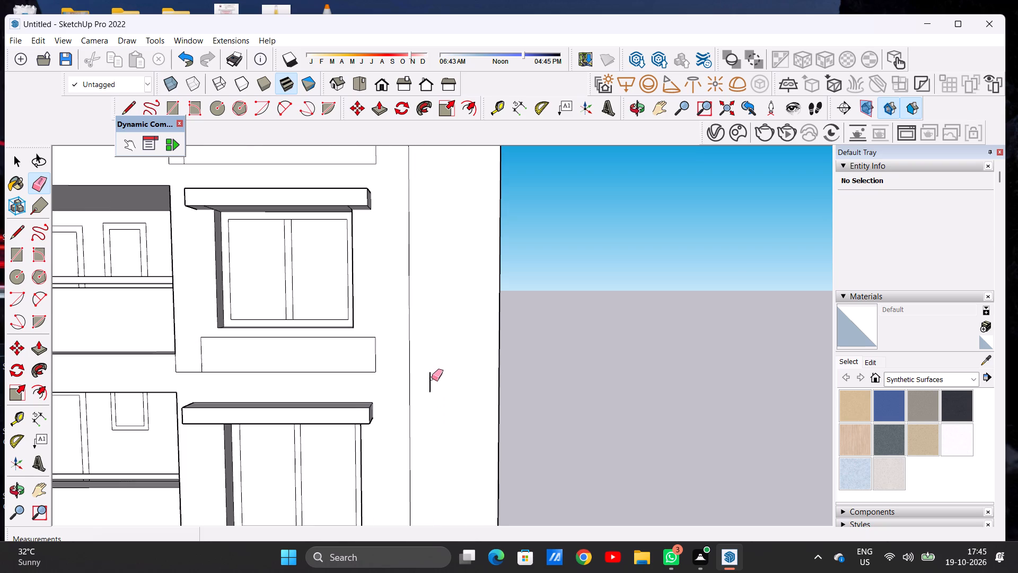
{"action": "left_click_drag", "start_coordinate": [433, 384], "coordinate": [446, 384]}
{"action": "left_click_drag", "start_coordinate": [426, 377], "coordinate": [435, 392]}
{"action": "scroll", "coordinate": [436, 363], "scroll_direction": "down", "scroll_amount": 10}
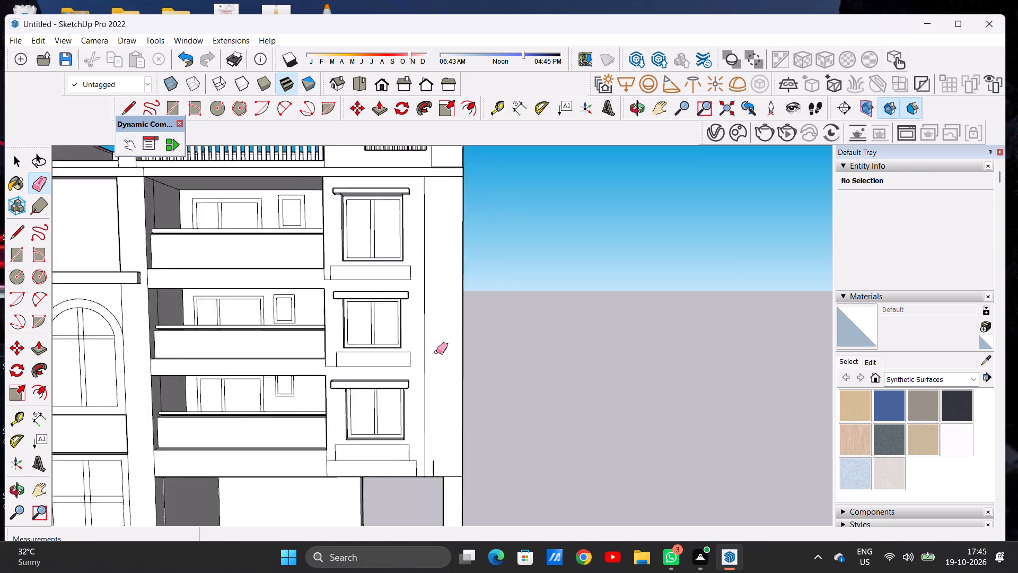
{"action": "scroll", "coordinate": [436, 352], "scroll_direction": "down", "scroll_amount": 5}
{"action": "scroll", "coordinate": [436, 423], "scroll_direction": "up", "scroll_amount": 20}
{"action": "scroll", "coordinate": [436, 423], "scroll_direction": "up", "scroll_amount": 1}
{"action": "left_click_drag", "start_coordinate": [425, 394], "coordinate": [428, 394]}
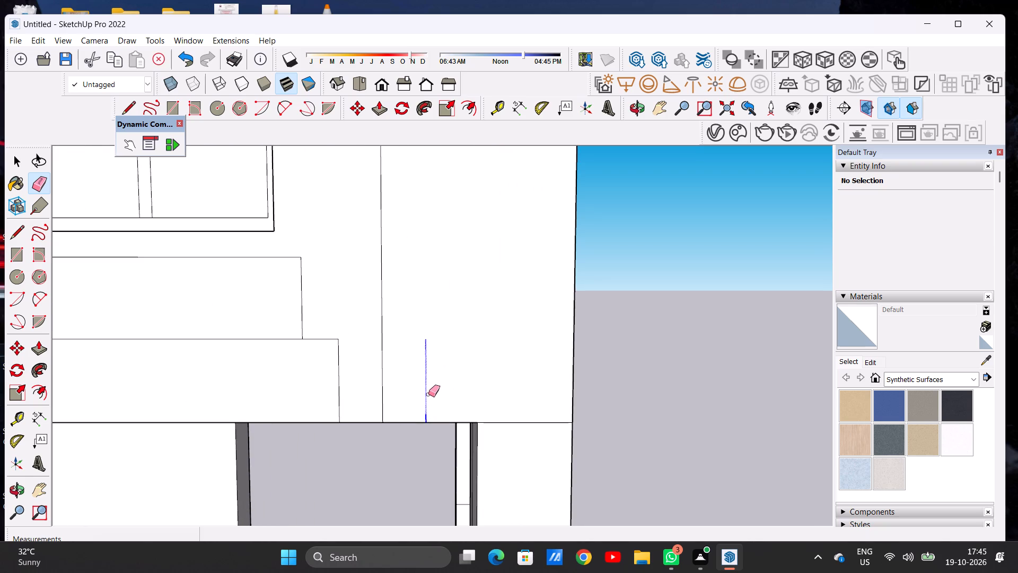
{"action": "left_click_drag", "start_coordinate": [428, 394], "coordinate": [431, 394]}
{"action": "key", "text": "space"}
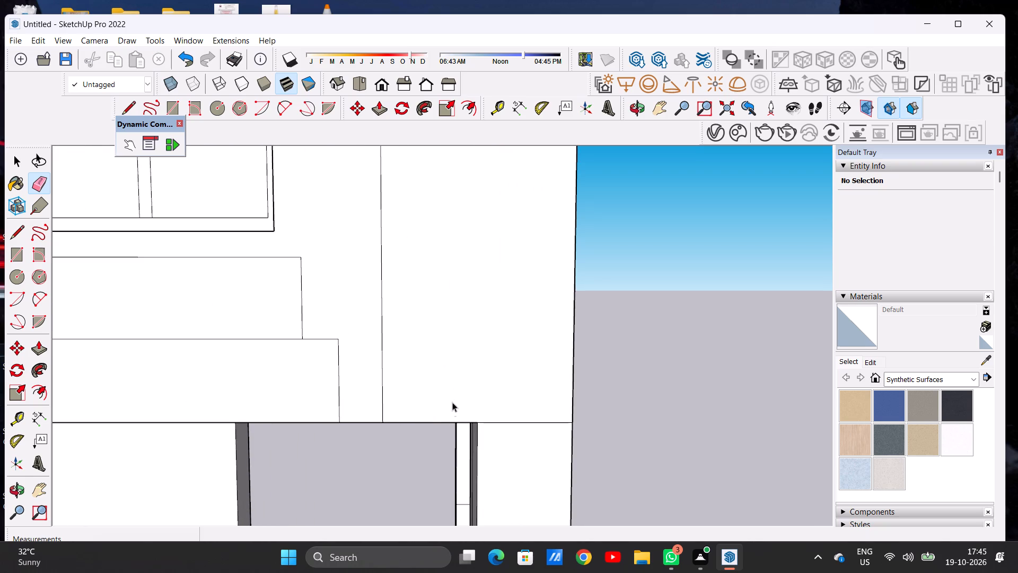
Examine the complete front facade, checking the widened corner strip and the ground-floor opening.
{"action": "scroll", "coordinate": [456, 380], "scroll_direction": "down", "scroll_amount": 20}
{"action": "scroll", "coordinate": [456, 380], "scroll_direction": "down", "scroll_amount": 1}
{"action": "scroll", "coordinate": [437, 343], "scroll_direction": "up", "scroll_amount": 1}
{"action": "scroll", "coordinate": [437, 343], "scroll_direction": "down", "scroll_amount": 13}
{"action": "scroll", "coordinate": [439, 286], "scroll_direction": "up", "scroll_amount": 5}
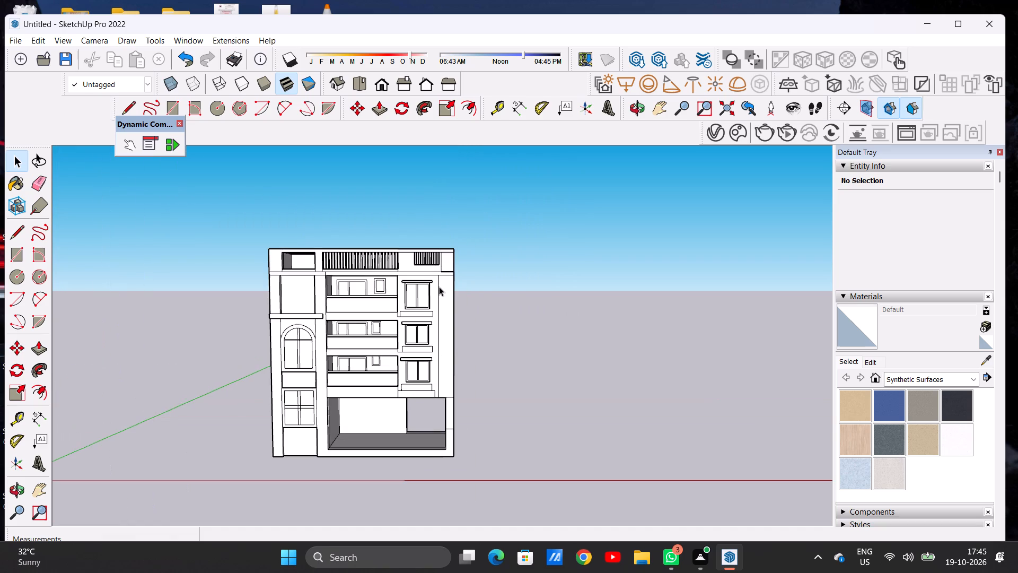
{"action": "scroll", "coordinate": [445, 353], "scroll_direction": "up", "scroll_amount": 4}
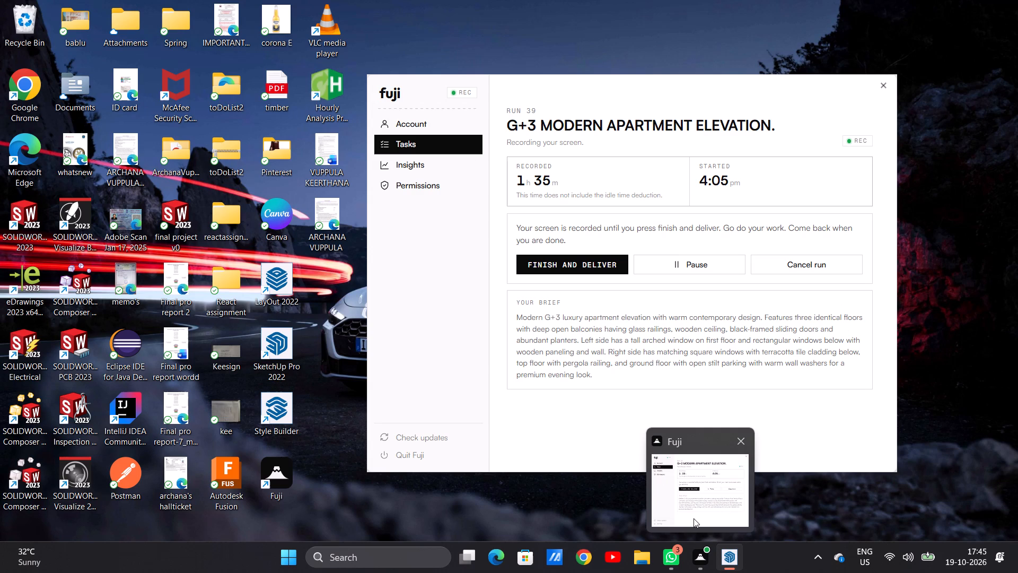
{"action": "left_click", "coordinate": [714, 502]}
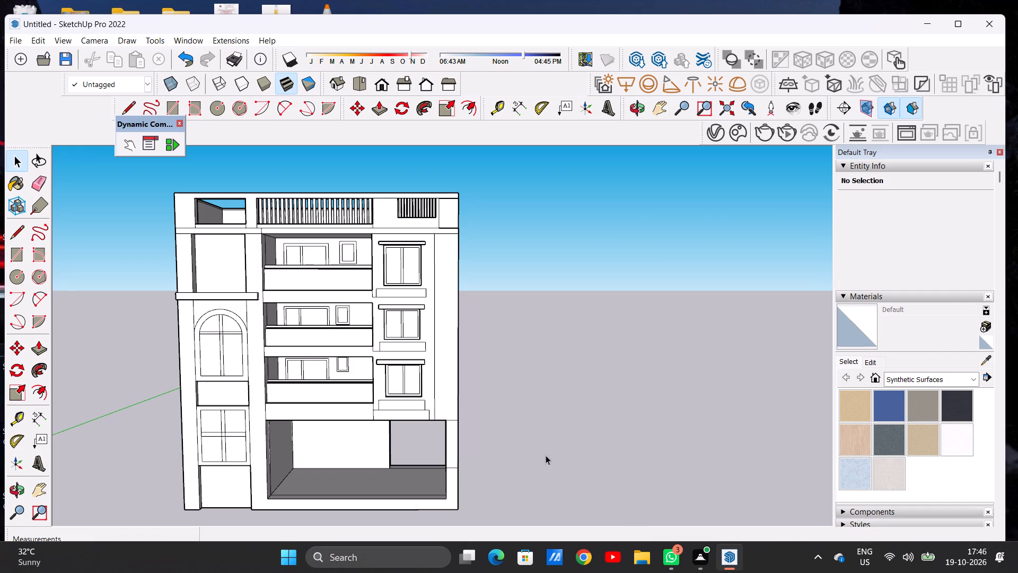
{"action": "scroll", "coordinate": [419, 375], "scroll_direction": "down", "scroll_amount": 10}
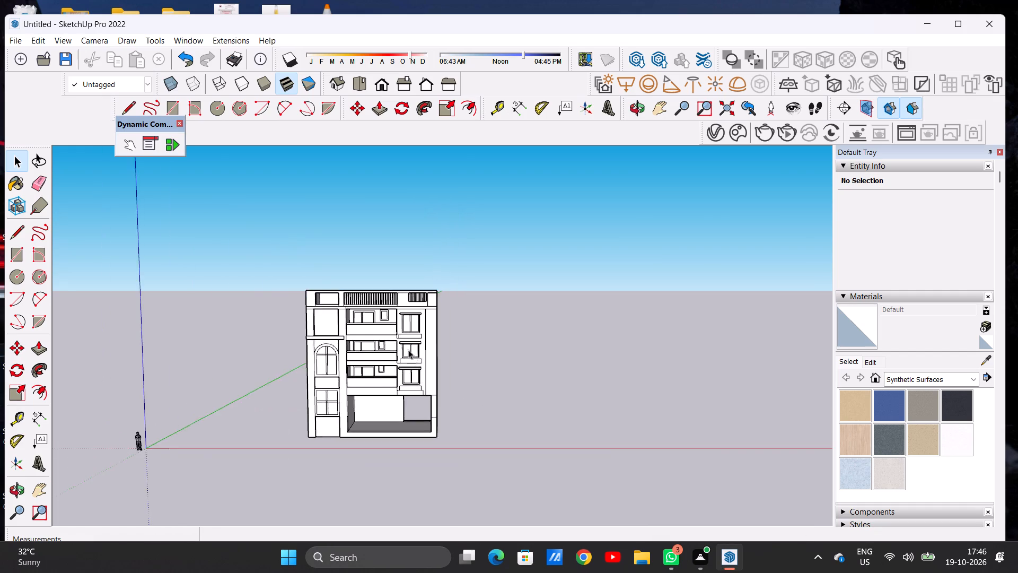
{"action": "scroll", "coordinate": [408, 350], "scroll_direction": "down", "scroll_amount": 3}
{"action": "scroll", "coordinate": [408, 350], "scroll_direction": "up", "scroll_amount": 8}
{"action": "scroll", "coordinate": [437, 381], "scroll_direction": "up", "scroll_amount": 8}
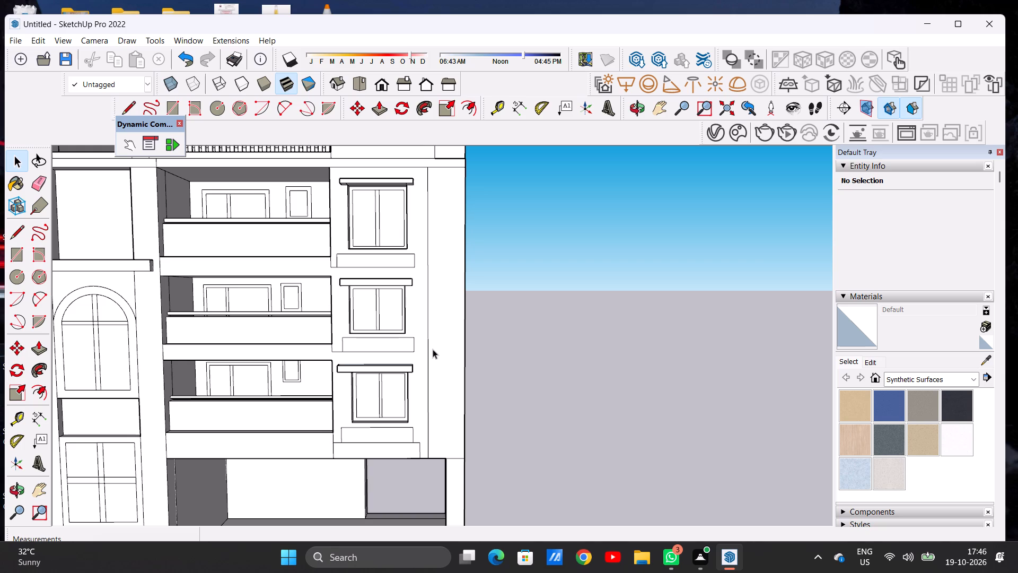
{"action": "scroll", "coordinate": [433, 349], "scroll_direction": "down", "scroll_amount": 16}
{"action": "scroll", "coordinate": [418, 387], "scroll_direction": "up", "scroll_amount": 4}
{"action": "scroll", "coordinate": [367, 397], "scroll_direction": "up", "scroll_amount": 6}
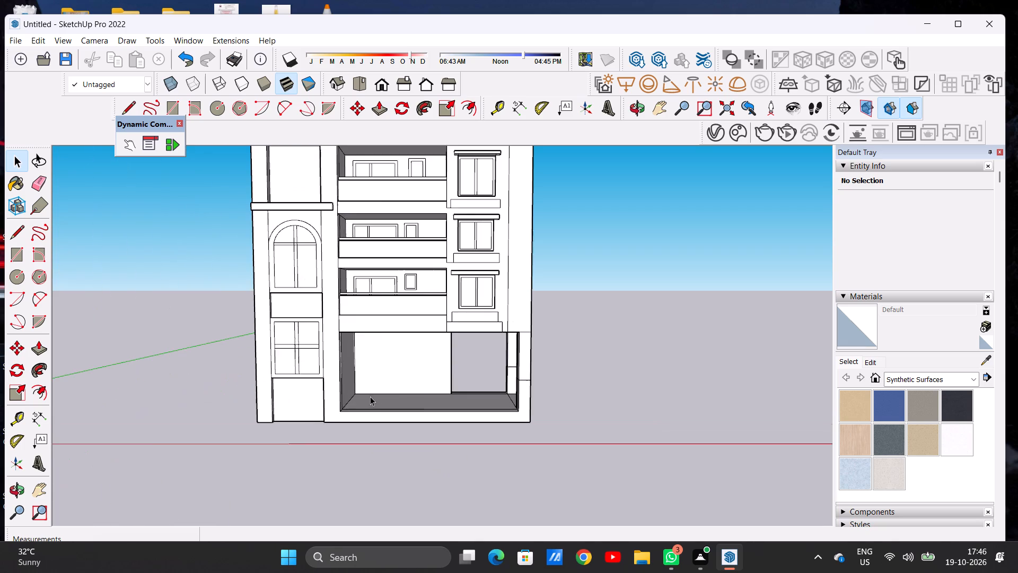
Erase the horizontal lines crossing the front and outer side faces of the ground-floor front corner pillar.
{"action": "middle_click_drag", "start_coordinate": [483, 379], "coordinate": [476, 390]}
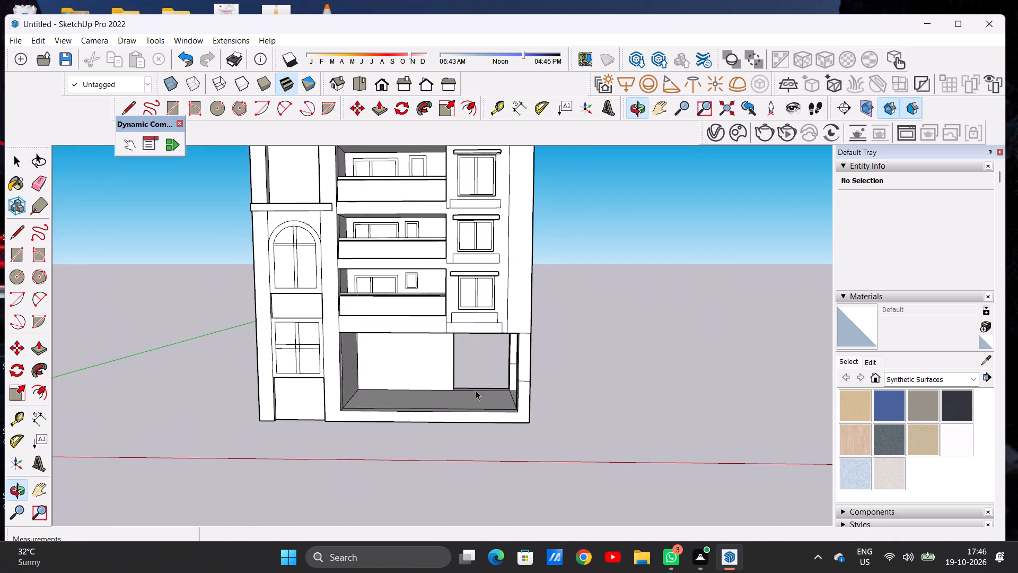
{"action": "scroll", "coordinate": [575, 390], "scroll_direction": "up", "scroll_amount": 8}
{"action": "key", "text": "e"}
{"action": "scroll", "coordinate": [497, 374], "scroll_direction": "up", "scroll_amount": 5}
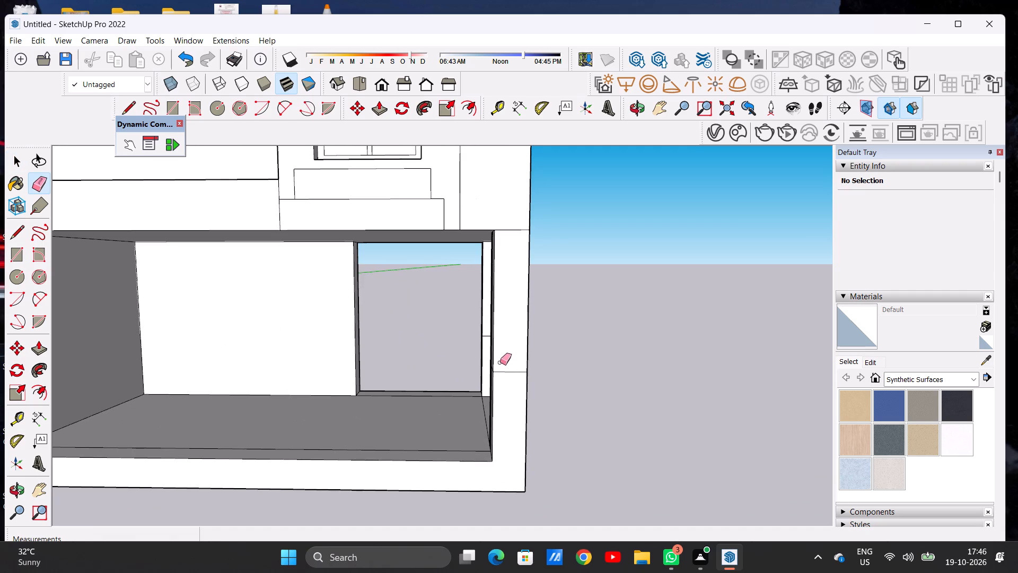
{"action": "left_click_drag", "start_coordinate": [504, 369], "coordinate": [510, 383]}
{"action": "scroll", "coordinate": [509, 385], "scroll_direction": "down", "scroll_amount": 6}
{"action": "middle_click_drag", "start_coordinate": [538, 380], "coordinate": [240, 397]}
{"action": "scroll", "coordinate": [359, 387], "scroll_direction": "up", "scroll_amount": 2}
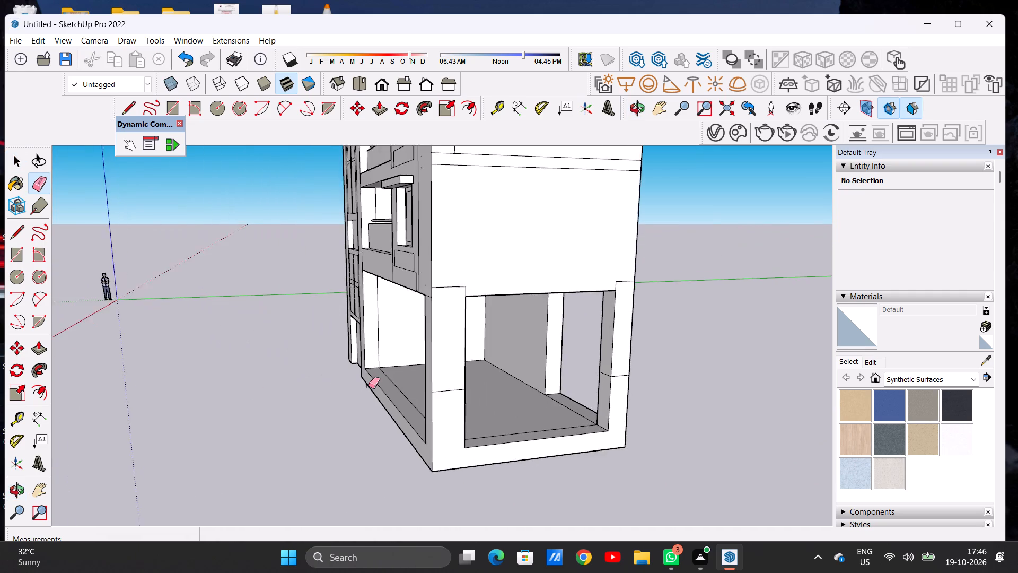
{"action": "scroll", "coordinate": [368, 386], "scroll_direction": "up", "scroll_amount": 3}
{"action": "left_click_drag", "start_coordinate": [499, 383], "coordinate": [494, 414]}
Erase the horizontal lines on the ground-floor rear corner pillar's outer faces and on the front corner pillar's rear-facing side.
{"action": "scroll", "coordinate": [273, 371], "scroll_direction": "down", "scroll_amount": 7}
{"action": "middle_click_drag", "start_coordinate": [394, 377], "coordinate": [208, 387]}
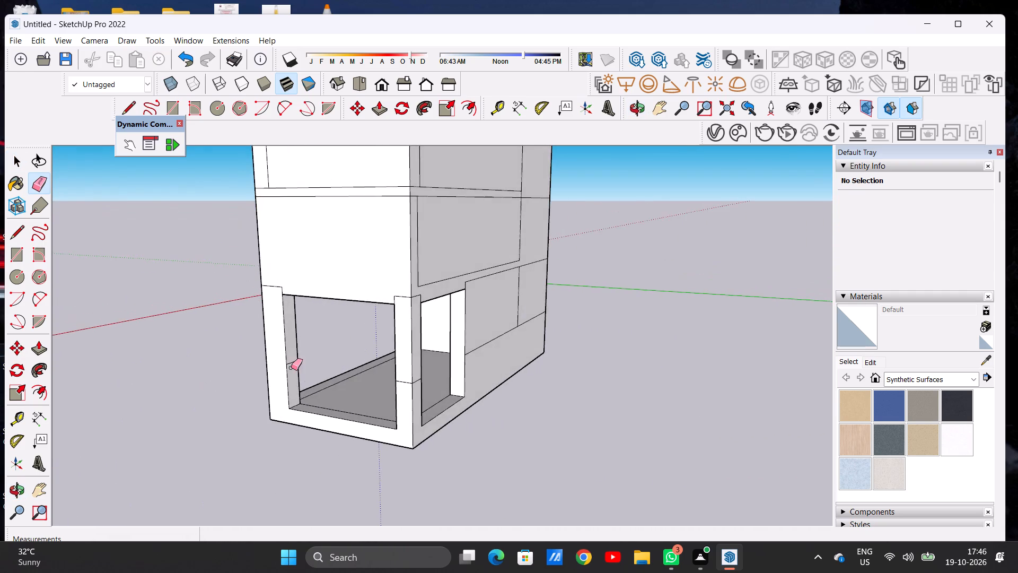
{"action": "scroll", "coordinate": [291, 368], "scroll_direction": "up", "scroll_amount": 7}
{"action": "left_click_drag", "start_coordinate": [291, 352], "coordinate": [291, 360]}
{"action": "left_click_drag", "start_coordinate": [555, 395], "coordinate": [560, 407]}
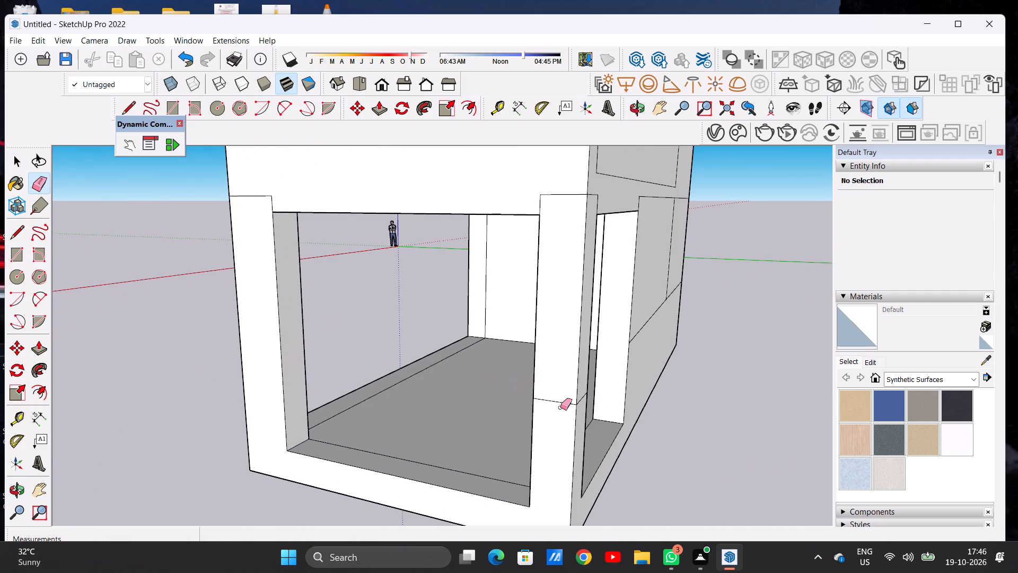
{"action": "left_click_drag", "start_coordinate": [560, 407], "coordinate": [565, 412]}
{"action": "scroll", "coordinate": [576, 410], "scroll_direction": "up", "scroll_amount": 4}
{"action": "left_click_drag", "start_coordinate": [584, 390], "coordinate": [586, 408]}
{"action": "scroll", "coordinate": [498, 393], "scroll_direction": "down", "scroll_amount": 9}
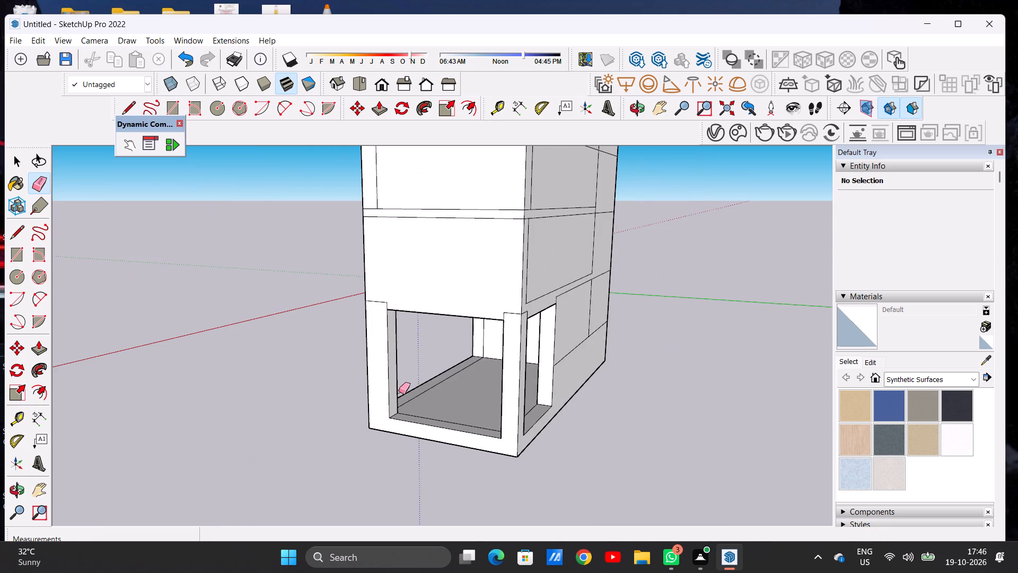
Erase the horizontal lines crossing the inner faces of the ground-floor rear corner pillar.
{"action": "middle_click_drag", "start_coordinate": [560, 402], "coordinate": [689, 376]}
{"action": "scroll", "coordinate": [626, 369], "scroll_direction": "up", "scroll_amount": 4}
{"action": "scroll", "coordinate": [568, 366], "scroll_direction": "down", "scroll_amount": 1}
{"action": "scroll", "coordinate": [567, 366], "scroll_direction": "up", "scroll_amount": 1}
{"action": "middle_click_drag", "start_coordinate": [590, 374], "coordinate": [717, 381]}
{"action": "scroll", "coordinate": [671, 346], "scroll_direction": "up", "scroll_amount": 6}
{"action": "left_click_drag", "start_coordinate": [652, 340], "coordinate": [657, 364]}
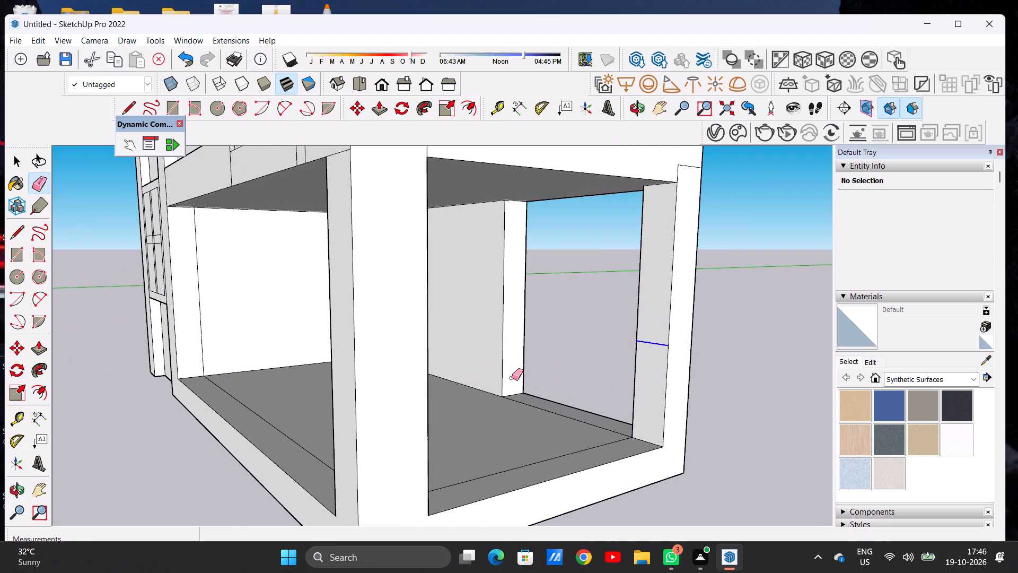
{"action": "scroll", "coordinate": [470, 374], "scroll_direction": "down", "scroll_amount": 8}
{"action": "middle_click_drag", "start_coordinate": [346, 374], "coordinate": [677, 376]}
{"action": "scroll", "coordinate": [478, 338], "scroll_direction": "up", "scroll_amount": 6}
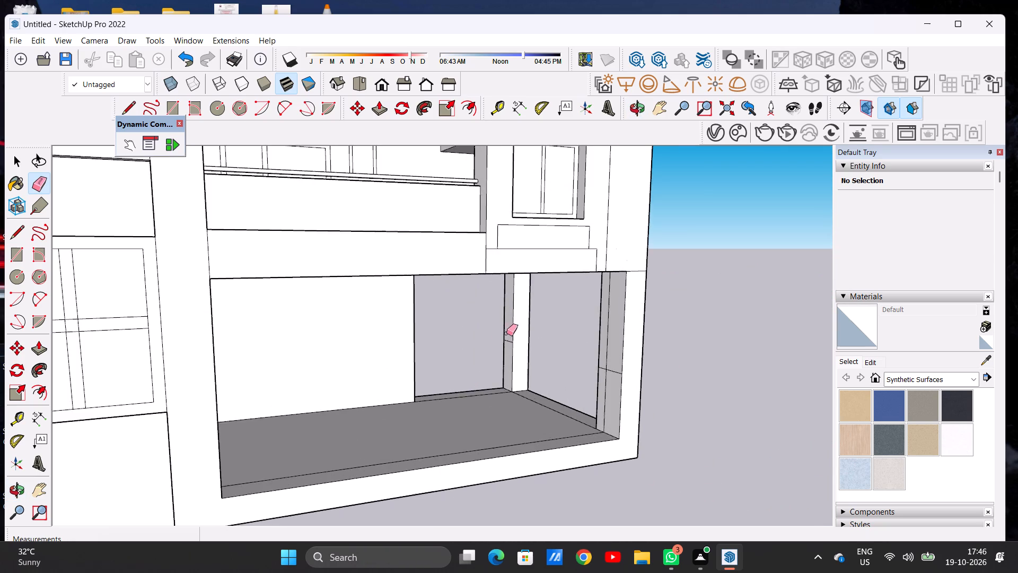
{"action": "scroll", "coordinate": [503, 333], "scroll_direction": "up", "scroll_amount": 8}
{"action": "left_click_drag", "start_coordinate": [514, 346], "coordinate": [515, 366]}
Erase both segments of the horizontal line crossing the inner face of the ground-floor front corner pillar.
{"action": "scroll", "coordinate": [422, 310], "scroll_direction": "down", "scroll_amount": 4}
{"action": "scroll", "coordinate": [422, 310], "scroll_direction": "up", "scroll_amount": 1}
{"action": "scroll", "coordinate": [422, 310], "scroll_direction": "down", "scroll_amount": 9}
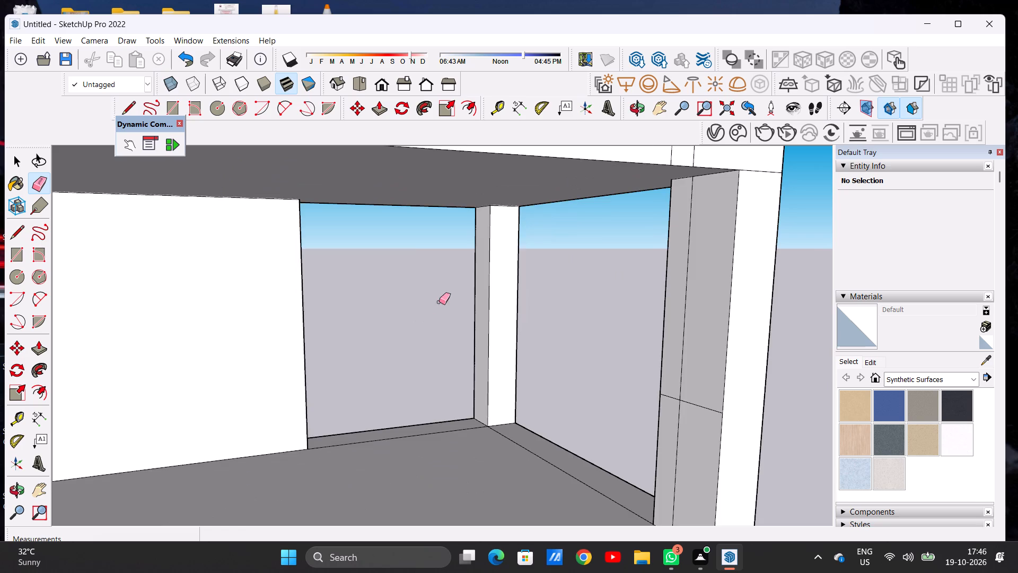
{"action": "scroll", "coordinate": [439, 302], "scroll_direction": "down", "scroll_amount": 3}
{"action": "scroll", "coordinate": [579, 354], "scroll_direction": "up", "scroll_amount": 13}
{"action": "left_click_drag", "start_coordinate": [558, 343], "coordinate": [563, 366]}
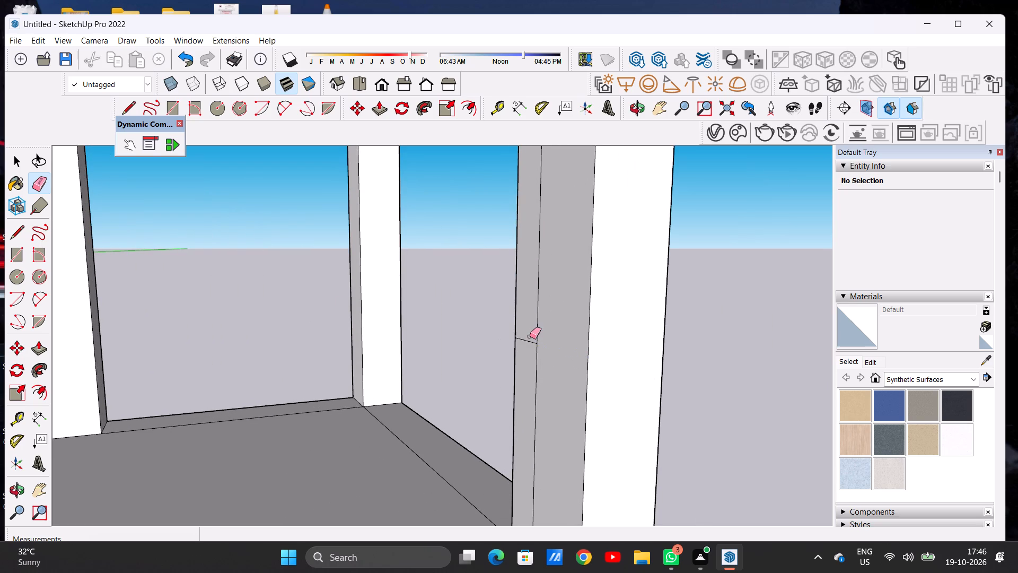
{"action": "left_click_drag", "start_coordinate": [530, 336], "coordinate": [529, 355]}
{"action": "key", "text": "space"}
Draw a line about 9' 9 9/16" long across the open base of the recess below the ground-floor window, between its front corners.
{"action": "scroll", "coordinate": [495, 357], "scroll_direction": "down", "scroll_amount": 8}
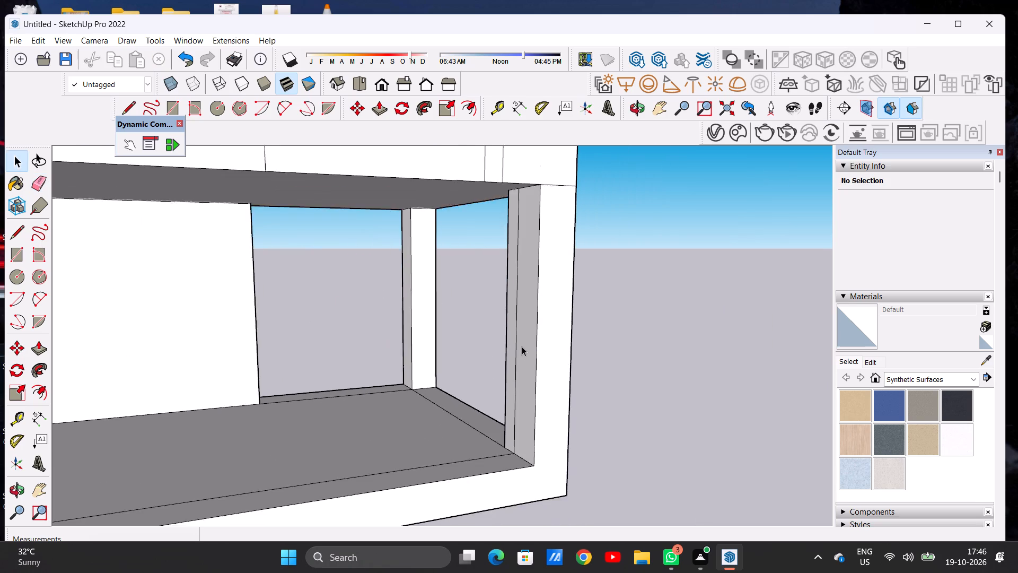
{"action": "scroll", "coordinate": [522, 346], "scroll_direction": "down", "scroll_amount": 20}
{"action": "scroll", "coordinate": [522, 346], "scroll_direction": "down", "scroll_amount": 1}
{"action": "middle_click_drag", "start_coordinate": [569, 352], "coordinate": [504, 333]}
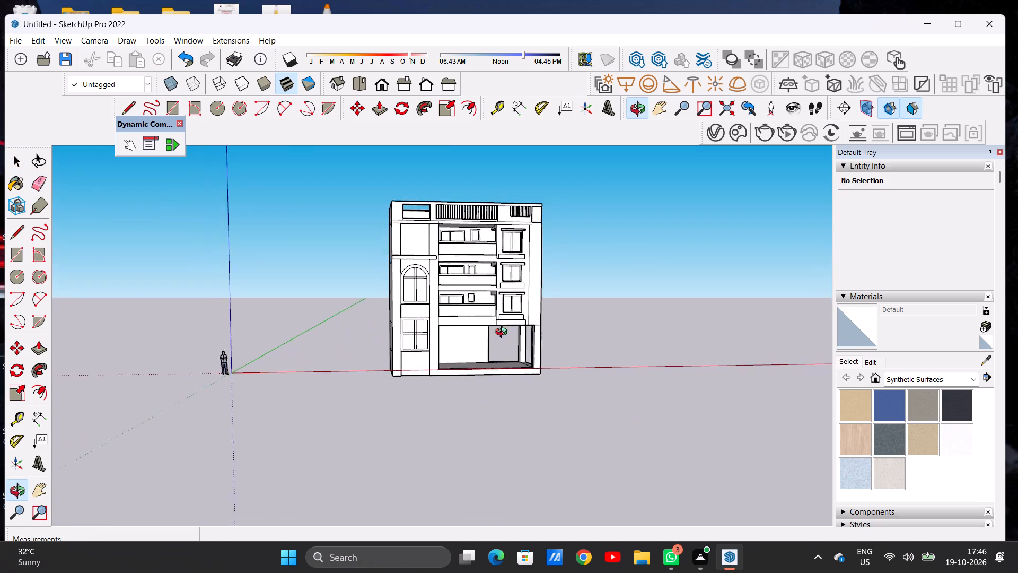
{"action": "middle_click_drag", "start_coordinate": [504, 333], "coordinate": [458, 359]}
{"action": "scroll", "coordinate": [458, 360], "scroll_direction": "down", "scroll_amount": 4}
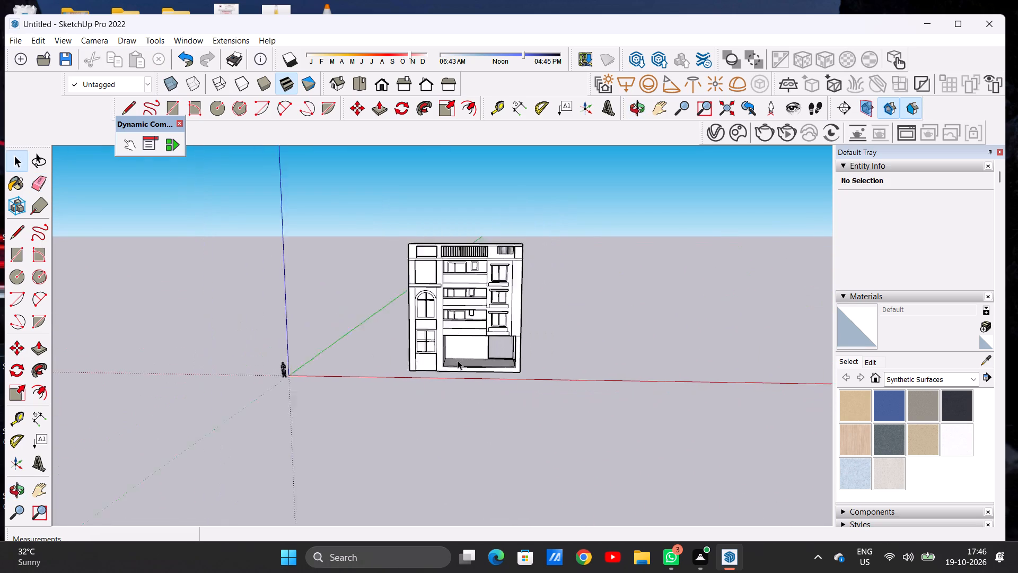
{"action": "scroll", "coordinate": [458, 360], "scroll_direction": "down", "scroll_amount": 3}
{"action": "scroll", "coordinate": [468, 329], "scroll_direction": "up", "scroll_amount": 8}
{"action": "middle_click_drag", "start_coordinate": [416, 433], "coordinate": [416, 460]}
{"action": "scroll", "coordinate": [403, 430], "scroll_direction": "up", "scroll_amount": 5}
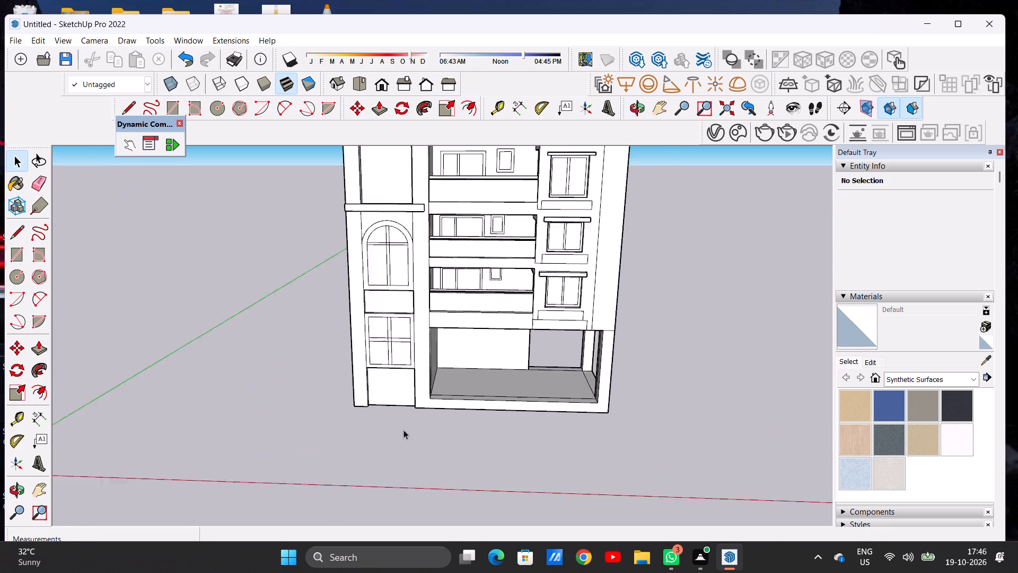
{"action": "scroll", "coordinate": [403, 430], "scroll_direction": "up", "scroll_amount": 3}
{"action": "middle_click_drag", "start_coordinate": [381, 386], "coordinate": [383, 444]}
{"action": "scroll", "coordinate": [395, 413], "scroll_direction": "up", "scroll_amount": 10}
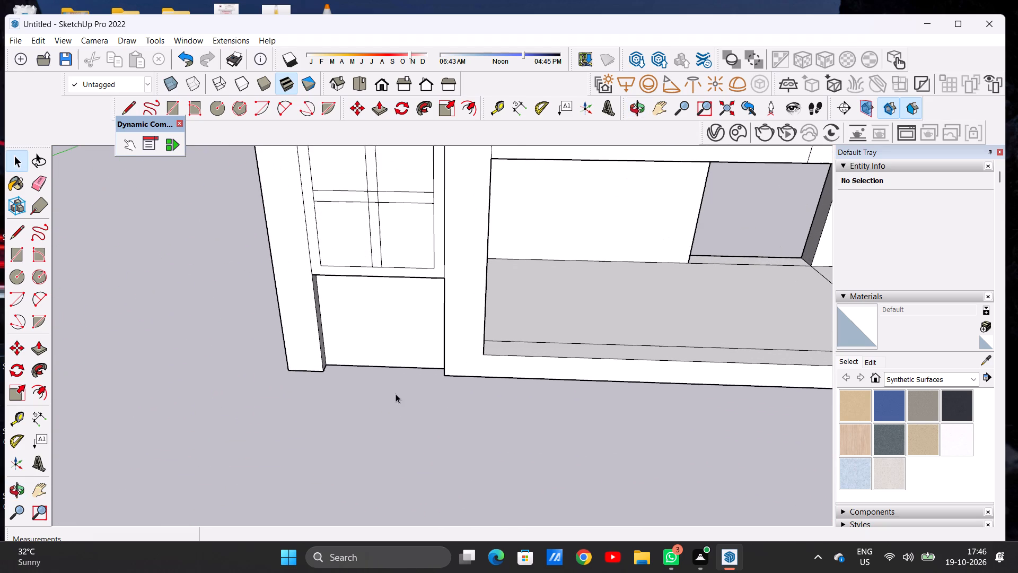
{"action": "key", "text": "l"}
{"action": "scroll", "coordinate": [389, 386], "scroll_direction": "up", "scroll_amount": 4}
{"action": "middle_click_drag", "start_coordinate": [338, 390], "coordinate": [344, 445]}
{"action": "scroll", "coordinate": [311, 397], "scroll_direction": "up", "scroll_amount": 7}
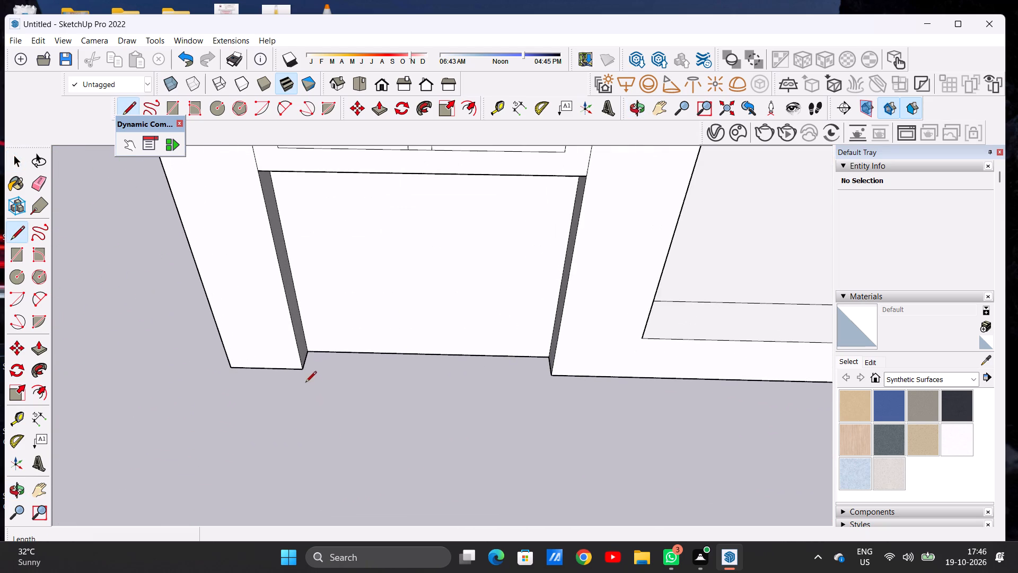
{"action": "left_click", "coordinate": [303, 367]}
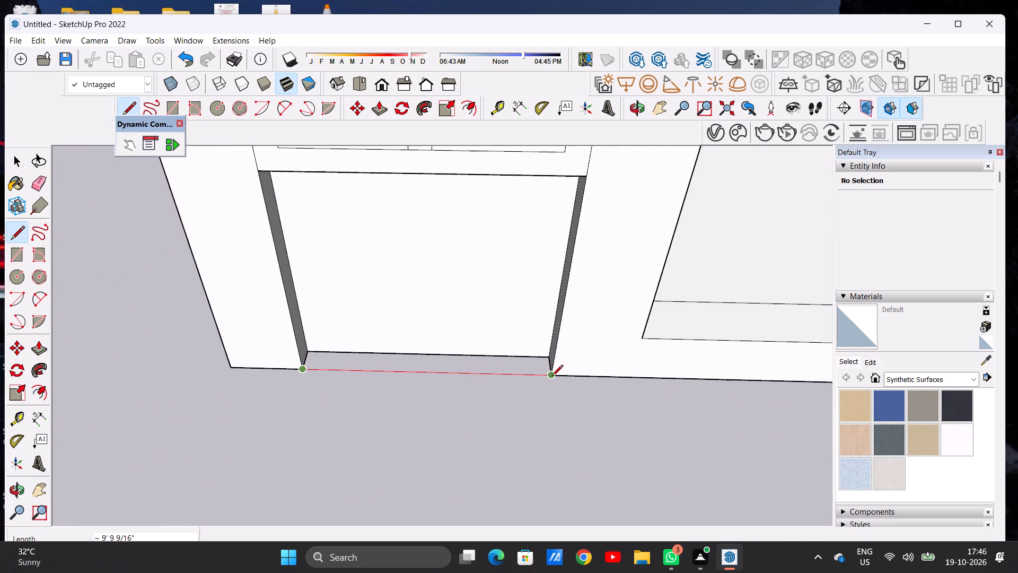
{"action": "left_click", "coordinate": [553, 377]}
Delete the front face covering the recess below the ground-floor window.
{"action": "key", "text": "space"}
{"action": "left_click", "coordinate": [469, 326]}
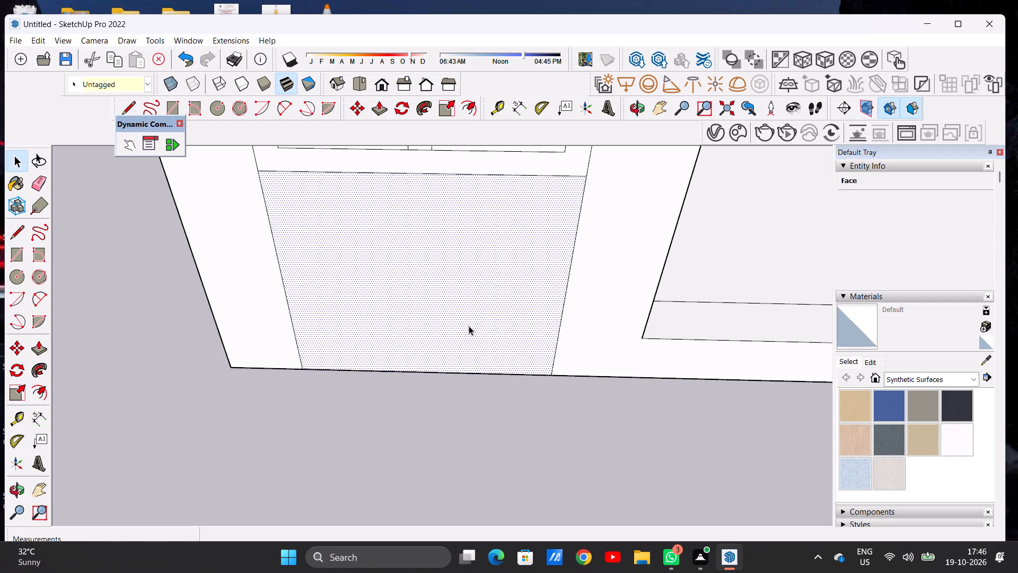
{"action": "key", "text": "Delete"}
Draw a horizontal line about 1' 3/16" long across the recess's side face beside the large opening, just above its base.
{"action": "scroll", "coordinate": [377, 379], "scroll_direction": "down", "scroll_amount": 8}
{"action": "middle_click_drag", "start_coordinate": [432, 413], "coordinate": [419, 334]}
{"action": "scroll", "coordinate": [357, 368], "scroll_direction": "down", "scroll_amount": 5}
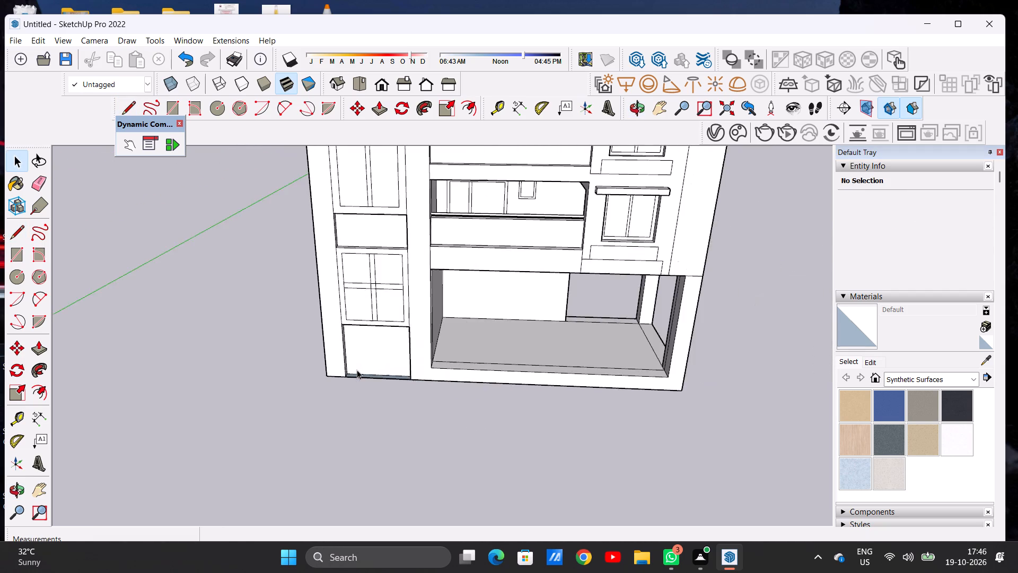
{"action": "scroll", "coordinate": [357, 370], "scroll_direction": "down", "scroll_amount": 9}
{"action": "middle_click_drag", "start_coordinate": [391, 373], "coordinate": [416, 323]}
{"action": "scroll", "coordinate": [351, 393], "scroll_direction": "down", "scroll_amount": 5}
{"action": "scroll", "coordinate": [384, 384], "scroll_direction": "up", "scroll_amount": 3}
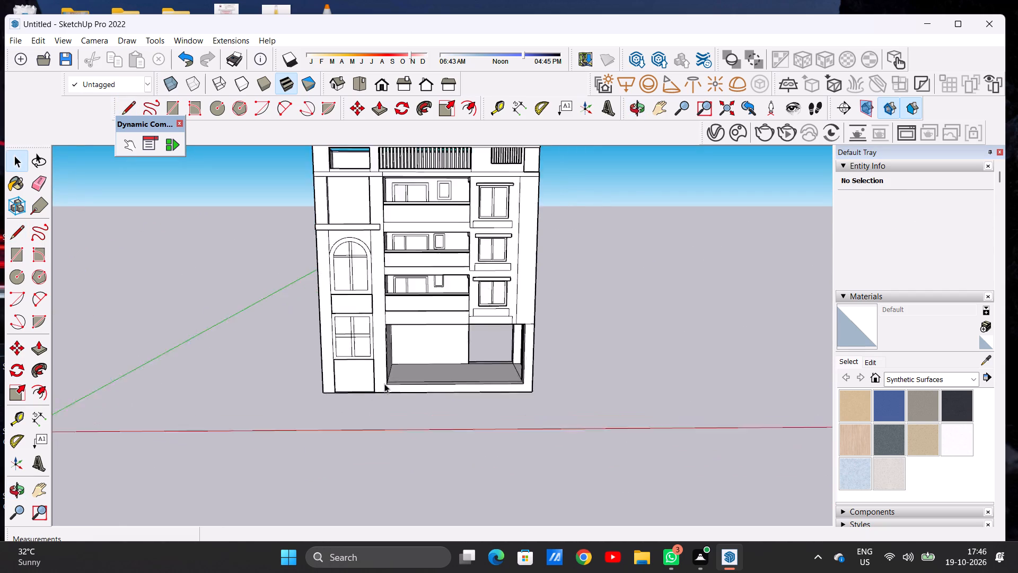
{"action": "scroll", "coordinate": [384, 384], "scroll_direction": "up", "scroll_amount": 3}
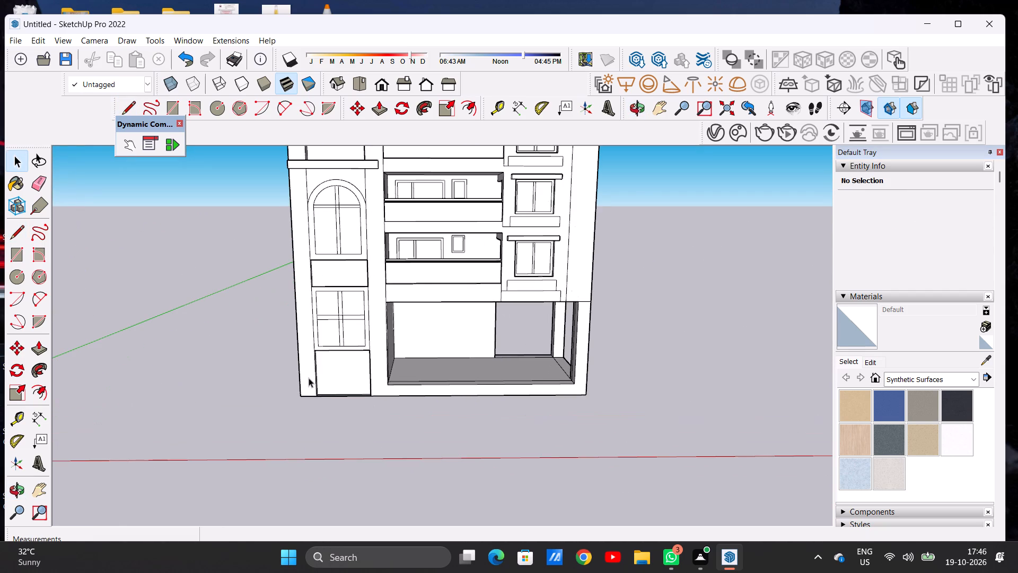
{"action": "scroll", "coordinate": [317, 354], "scroll_direction": "down", "scroll_amount": 1}
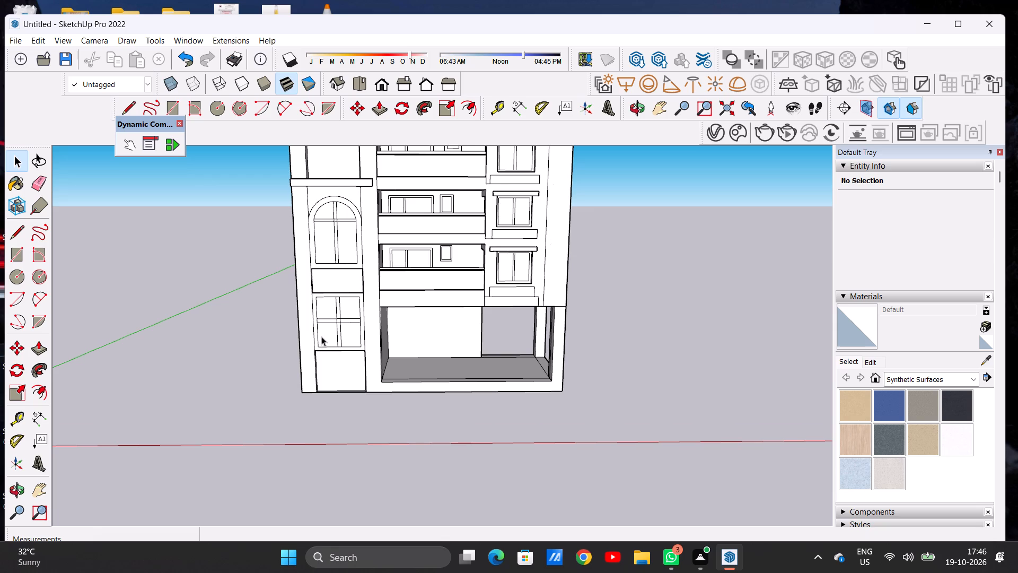
{"action": "scroll", "coordinate": [321, 336], "scroll_direction": "down", "scroll_amount": 4}
{"action": "scroll", "coordinate": [331, 381], "scroll_direction": "up", "scroll_amount": 6}
{"action": "middle_click_drag", "start_coordinate": [324, 370], "coordinate": [406, 375]}
{"action": "scroll", "coordinate": [346, 377], "scroll_direction": "up", "scroll_amount": 2}
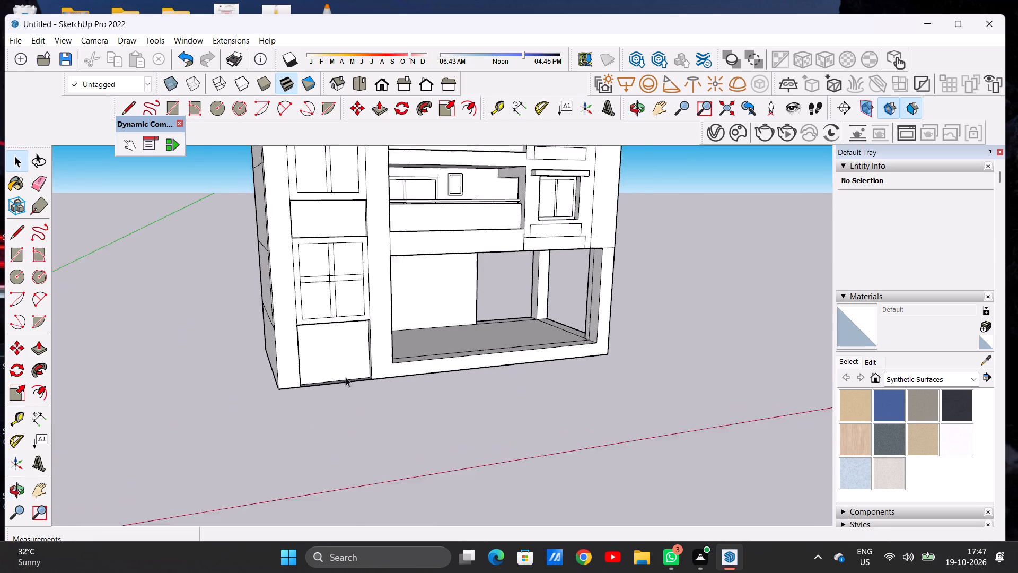
{"action": "scroll", "coordinate": [346, 377], "scroll_direction": "up", "scroll_amount": 1}
{"action": "middle_click_drag", "start_coordinate": [321, 387], "coordinate": [398, 401]}
{"action": "scroll", "coordinate": [398, 401], "scroll_direction": "up", "scroll_amount": 6}
{"action": "key", "text": "l"}
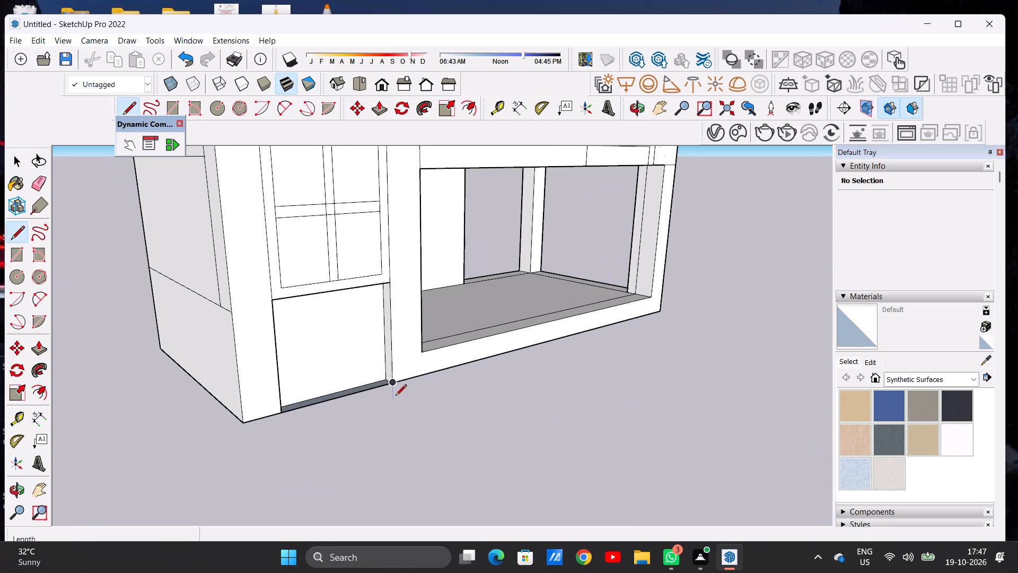
{"action": "scroll", "coordinate": [393, 390], "scroll_direction": "up", "scroll_amount": 13}
{"action": "left_click", "coordinate": [379, 357]}
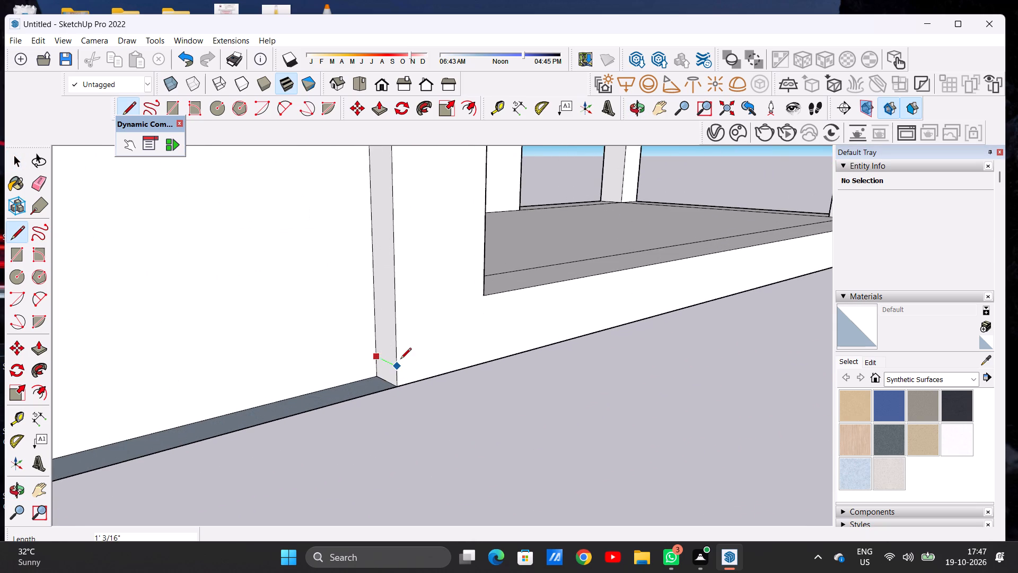
{"action": "left_click", "coordinate": [400, 360]}
Push/Pull the small face below that line about 9' 9 9/16" across the recess to the opposite pillar as a base strip.
{"action": "key", "text": "p"}
{"action": "left_click", "coordinate": [389, 366]}
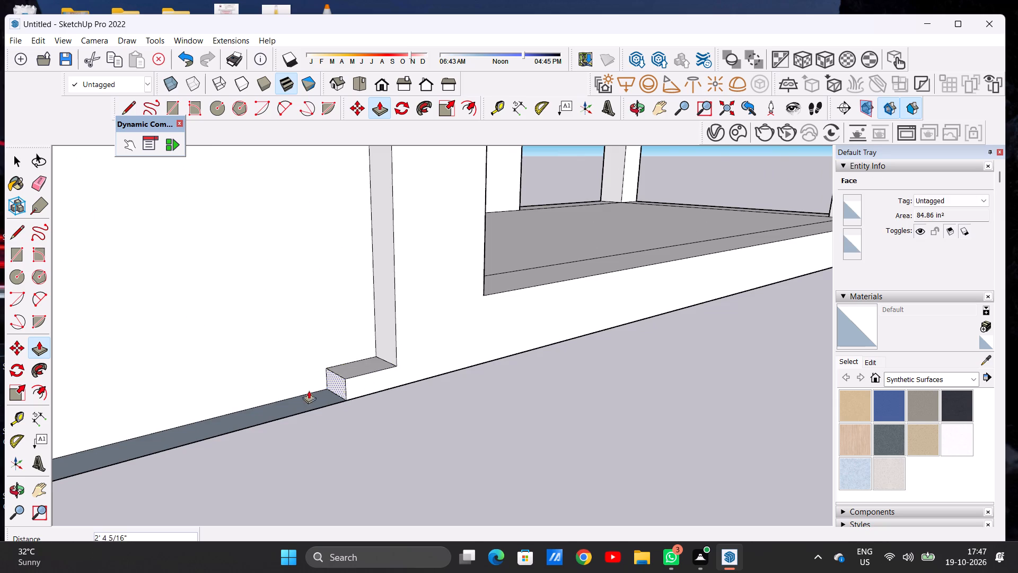
{"action": "scroll", "coordinate": [366, 378], "scroll_direction": "down", "scroll_amount": 14}
{"action": "scroll", "coordinate": [330, 392], "scroll_direction": "up", "scroll_amount": 6}
{"action": "middle_click_drag", "start_coordinate": [289, 396], "coordinate": [180, 397]}
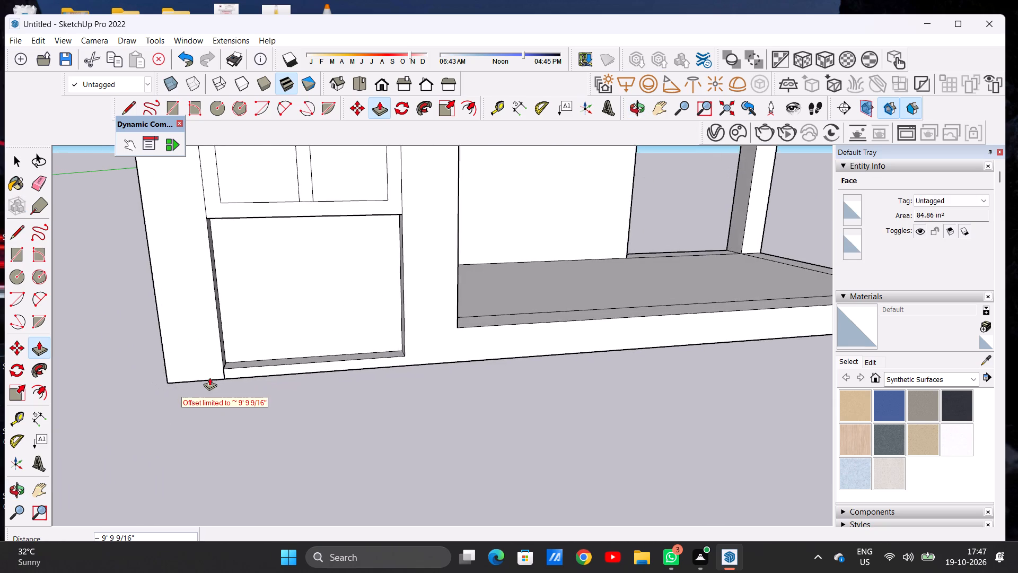
{"action": "scroll", "coordinate": [210, 377], "scroll_direction": "up", "scroll_amount": 14}
{"action": "left_click", "coordinate": [243, 381]}
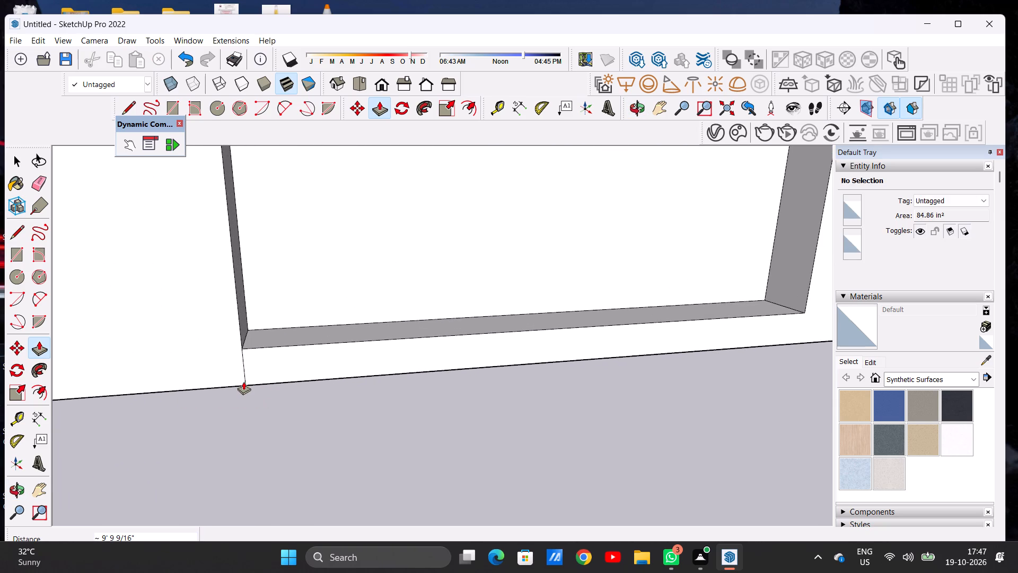
{"action": "key", "text": "space"}
Examine the whole front facade in the standard Front view, including the recess's new base strip.
{"action": "scroll", "coordinate": [311, 402], "scroll_direction": "down", "scroll_amount": 10}
{"action": "scroll", "coordinate": [300, 396], "scroll_direction": "up", "scroll_amount": 2}
{"action": "scroll", "coordinate": [250, 390], "scroll_direction": "down", "scroll_amount": 13}
{"action": "middle_click_drag", "start_coordinate": [321, 402], "coordinate": [306, 384]}
{"action": "scroll", "coordinate": [225, 386], "scroll_direction": "down", "scroll_amount": 5}
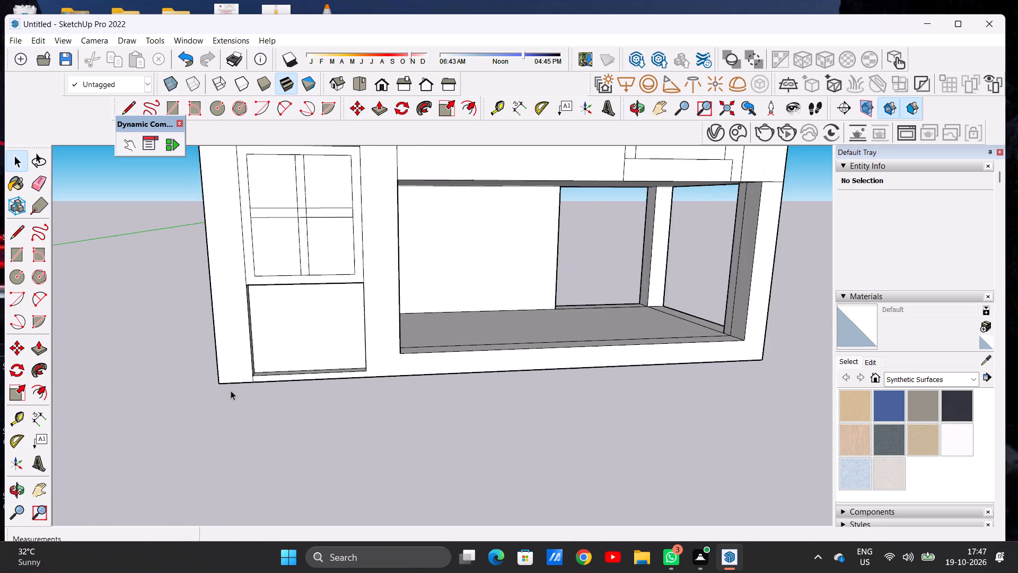
{"action": "scroll", "coordinate": [231, 390], "scroll_direction": "down", "scroll_amount": 20}
{"action": "scroll", "coordinate": [231, 390], "scroll_direction": "down", "scroll_amount": 5}
{"action": "scroll", "coordinate": [306, 310], "scroll_direction": "up", "scroll_amount": 4}
{"action": "middle_click_drag", "start_coordinate": [306, 356], "coordinate": [295, 330]}
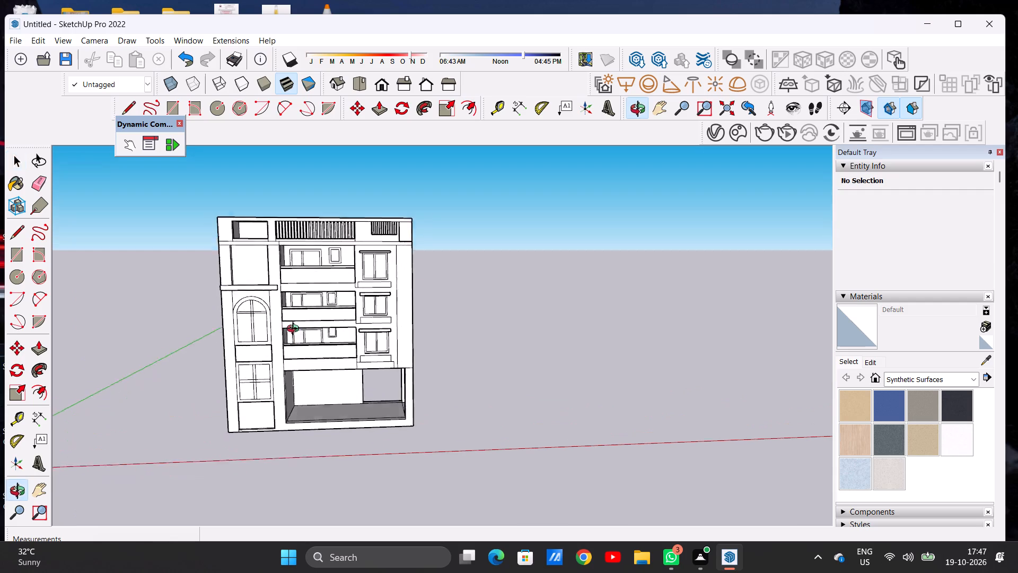
{"action": "middle_click_drag", "start_coordinate": [295, 330], "coordinate": [294, 323]}
{"action": "scroll", "coordinate": [294, 323], "scroll_direction": "up", "scroll_amount": 1}
{"action": "scroll", "coordinate": [294, 323], "scroll_direction": "down", "scroll_amount": 1}
{"action": "scroll", "coordinate": [294, 323], "scroll_direction": "up", "scroll_amount": 1}
{"action": "left_click", "coordinate": [373, 86]}
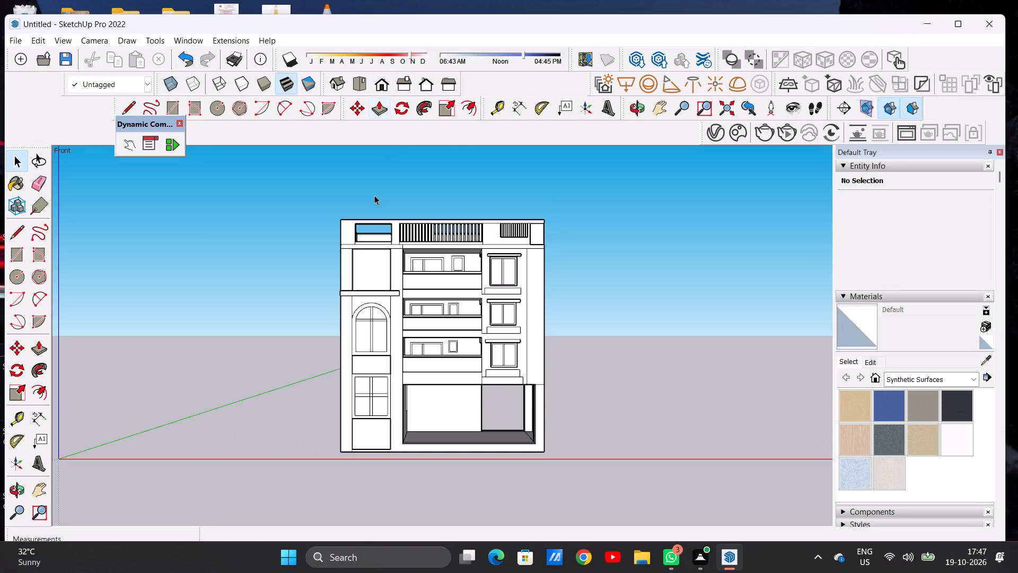
{"action": "scroll", "coordinate": [279, 402], "scroll_direction": "down", "scroll_amount": 2}
{"action": "scroll", "coordinate": [460, 343], "scroll_direction": "up", "scroll_amount": 2}
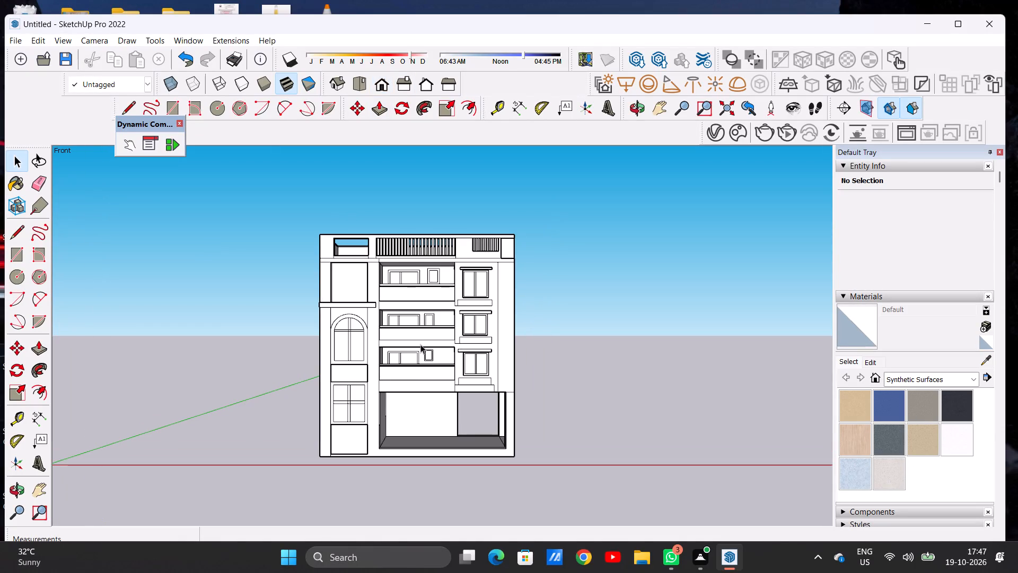
{"action": "scroll", "coordinate": [375, 388], "scroll_direction": "down", "scroll_amount": 3}
{"action": "scroll", "coordinate": [438, 362], "scroll_direction": "up", "scroll_amount": 1}
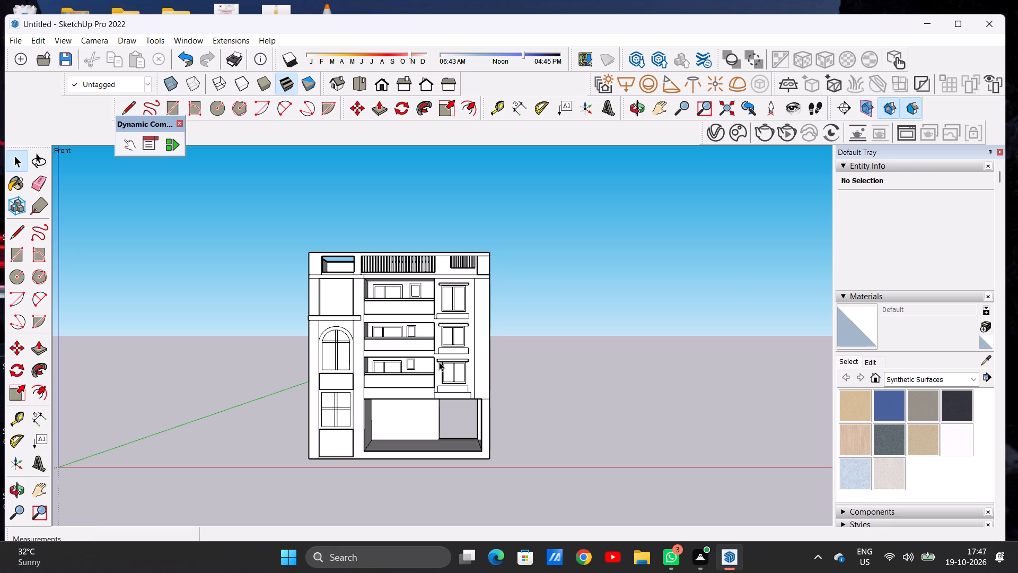
{"action": "scroll", "coordinate": [428, 359], "scroll_direction": "down", "scroll_amount": 6}
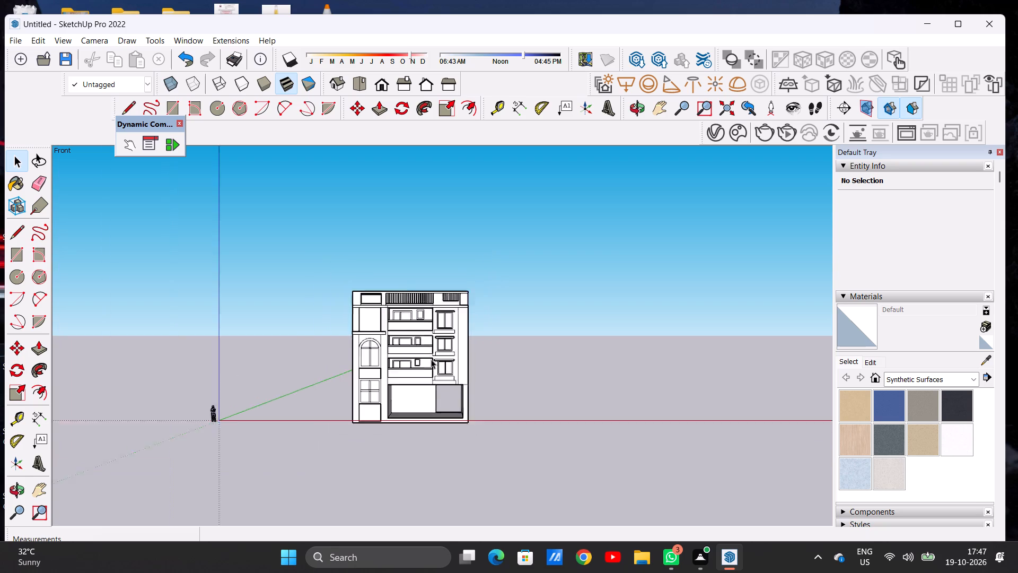
{"action": "scroll", "coordinate": [431, 359], "scroll_direction": "down", "scroll_amount": 3}
{"action": "scroll", "coordinate": [424, 379], "scroll_direction": "up", "scroll_amount": 1}
{"action": "scroll", "coordinate": [425, 379], "scroll_direction": "down", "scroll_amount": 1}
{"action": "scroll", "coordinate": [425, 379], "scroll_direction": "up", "scroll_amount": 1}
{"action": "scroll", "coordinate": [425, 379], "scroll_direction": "down", "scroll_amount": 1}
Examine the lower balconies, the window sill bands and the area above the ground-floor opening.
{"action": "scroll", "coordinate": [425, 379], "scroll_direction": "up", "scroll_amount": 15}
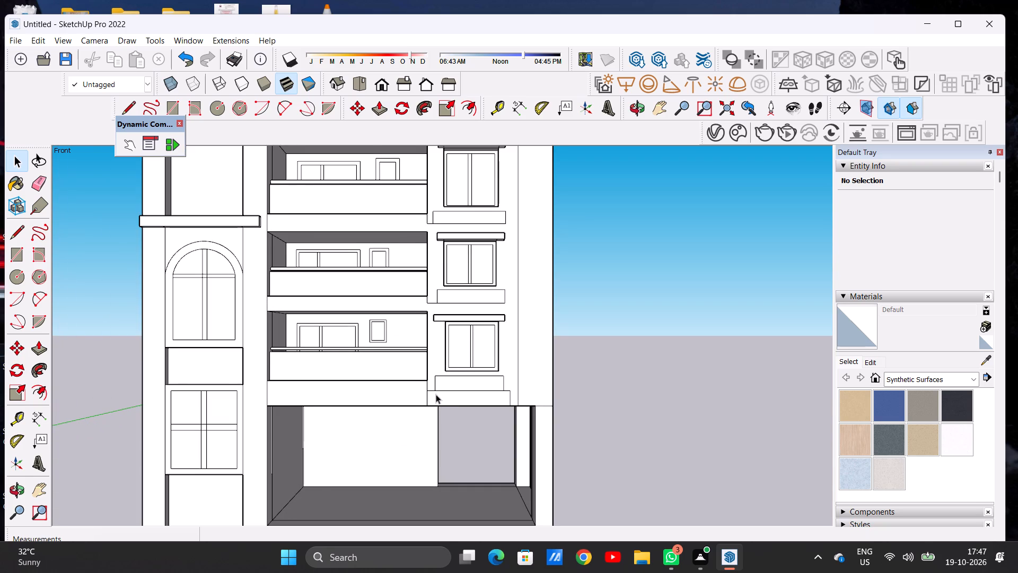
{"action": "scroll", "coordinate": [436, 394], "scroll_direction": "down", "scroll_amount": 3}
{"action": "scroll", "coordinate": [425, 382], "scroll_direction": "up", "scroll_amount": 1}
{"action": "scroll", "coordinate": [425, 382], "scroll_direction": "down", "scroll_amount": 1}
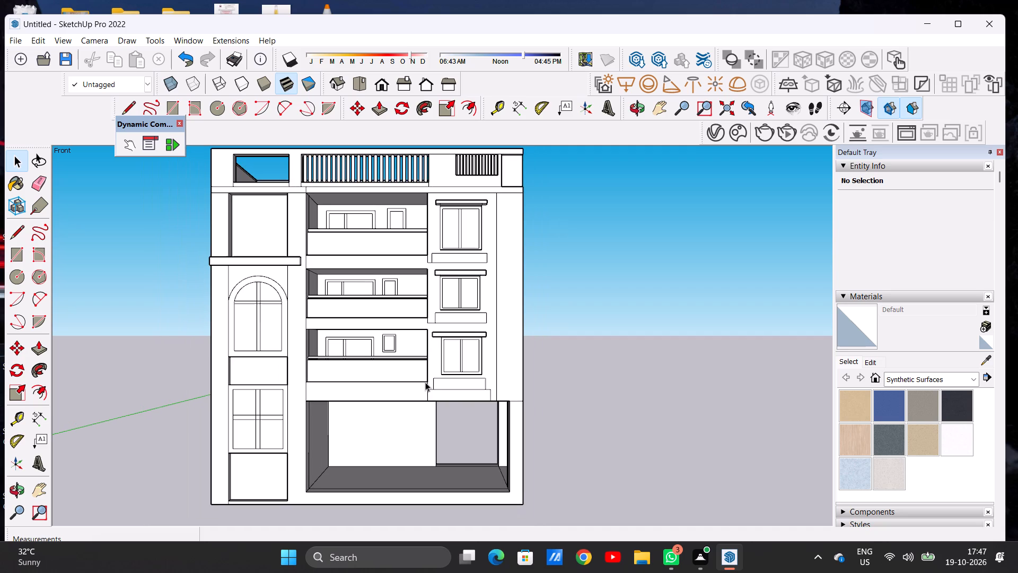
{"action": "scroll", "coordinate": [488, 403], "scroll_direction": "up", "scroll_amount": 7}
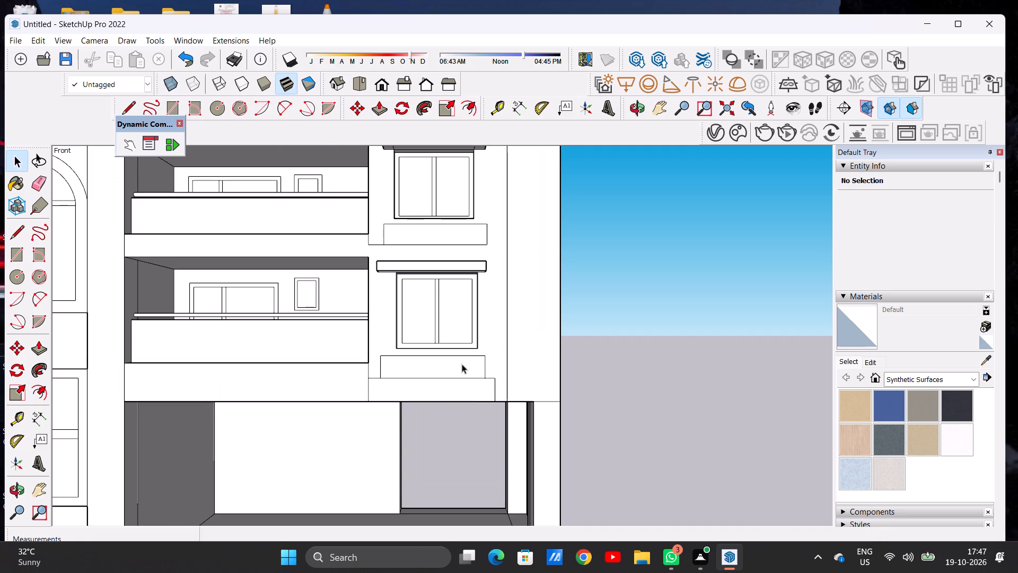
{"action": "scroll", "coordinate": [379, 388], "scroll_direction": "down", "scroll_amount": 1}
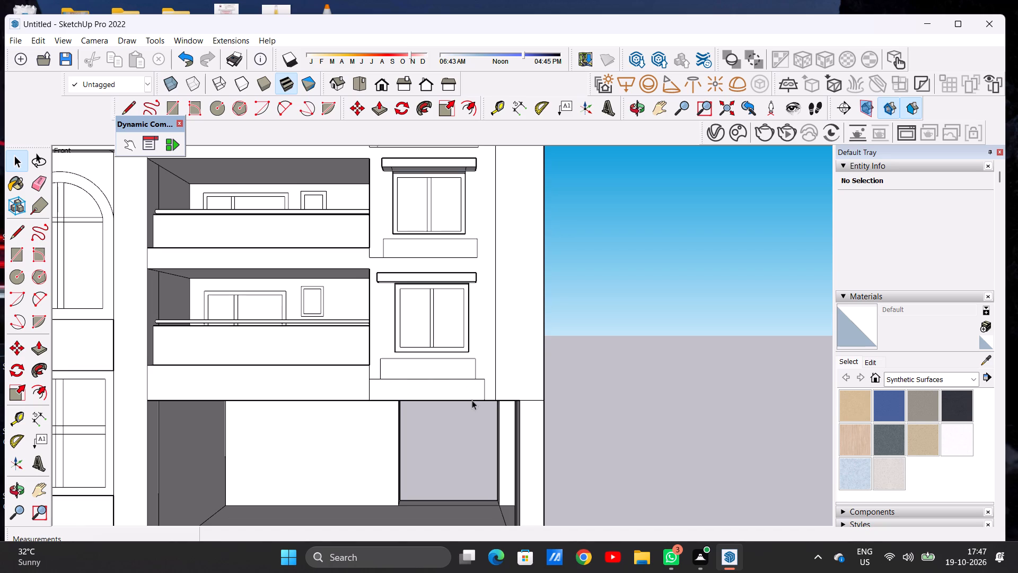
Erase the stray vertical line and the leftover horizontal line pieces on both sides of the lowest window's sill band.
{"action": "scroll", "coordinate": [488, 398], "scroll_direction": "up", "scroll_amount": 7}
{"action": "key", "text": "e"}
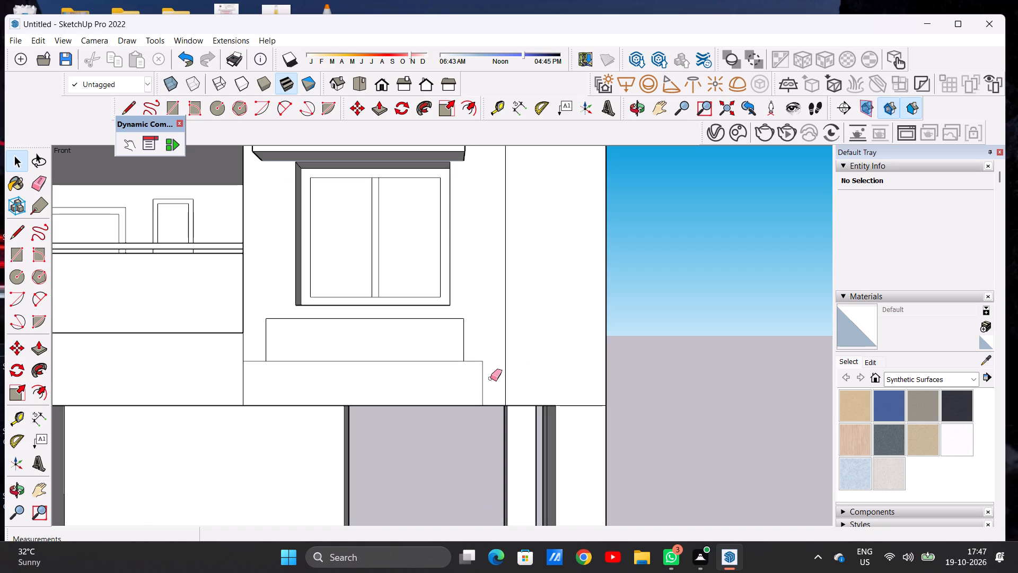
{"action": "left_click_drag", "start_coordinate": [491, 378], "coordinate": [460, 394]}
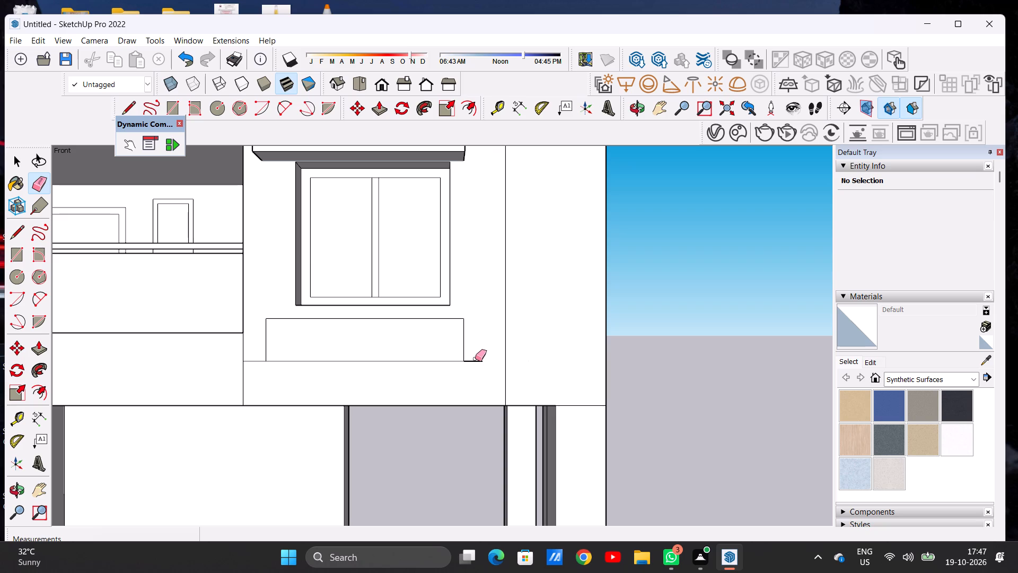
{"action": "left_click_drag", "start_coordinate": [473, 356], "coordinate": [473, 371]}
{"action": "left_click_drag", "start_coordinate": [248, 358], "coordinate": [248, 371]}
{"action": "key", "text": "space"}
{"action": "scroll", "coordinate": [492, 377], "scroll_direction": "down", "scroll_amount": 3}
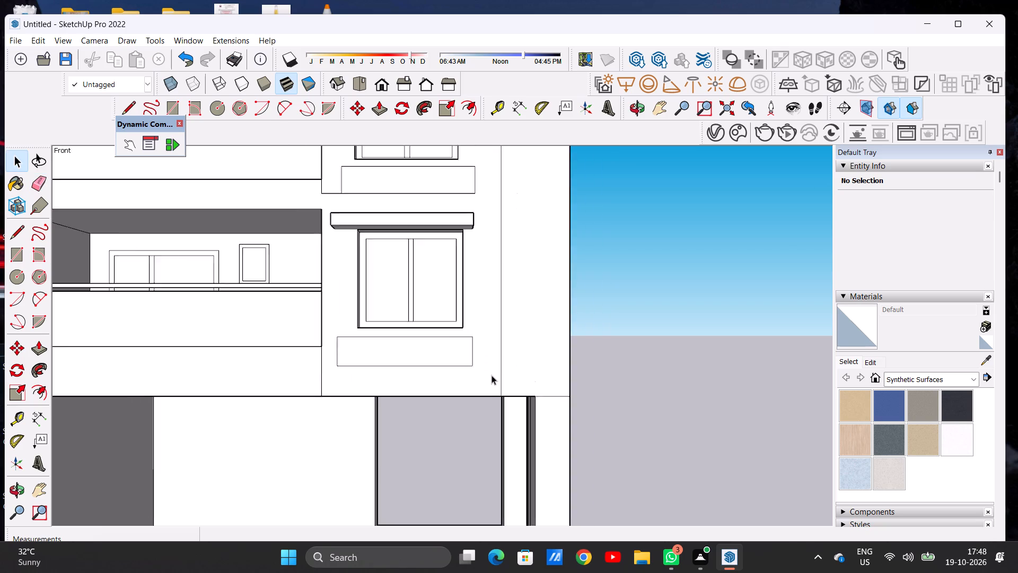
{"action": "scroll", "coordinate": [492, 375], "scroll_direction": "down", "scroll_amount": 3}
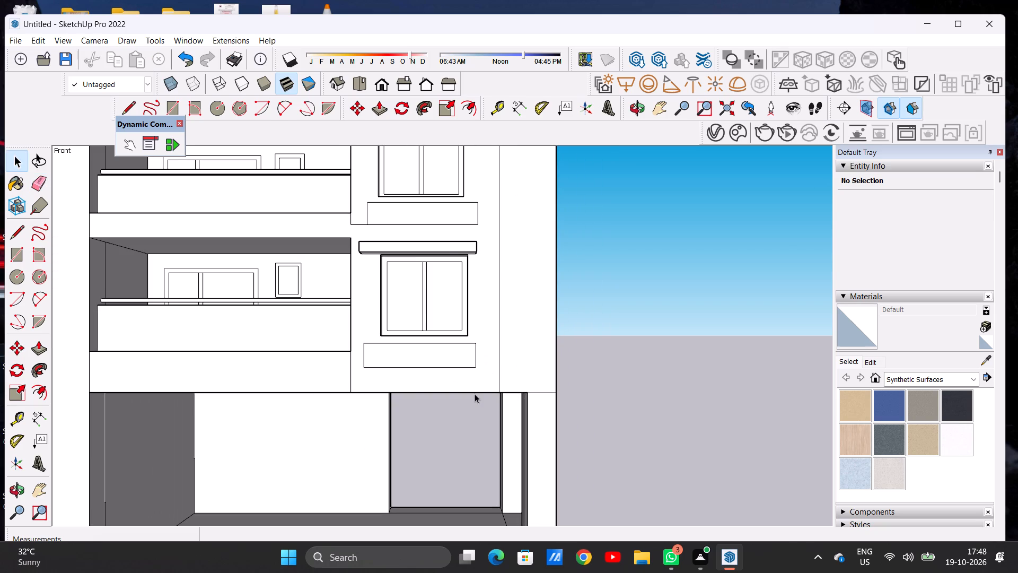
Draw a horizontal line about 1' long from the lowest sill band's bottom corner to the vertical edge beside the balcony.
{"action": "scroll", "coordinate": [475, 394], "scroll_direction": "up", "scroll_amount": 7}
{"action": "scroll", "coordinate": [289, 353], "scroll_direction": "down", "scroll_amount": 7}
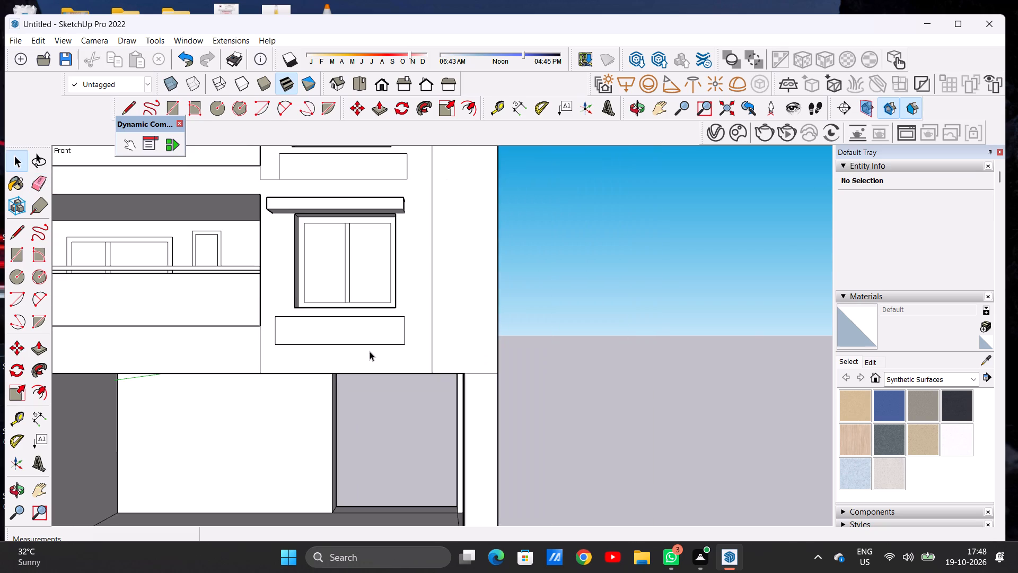
{"action": "scroll", "coordinate": [244, 352], "scroll_direction": "up", "scroll_amount": 7}
{"action": "key", "text": "l"}
{"action": "scroll", "coordinate": [297, 336], "scroll_direction": "up", "scroll_amount": 5}
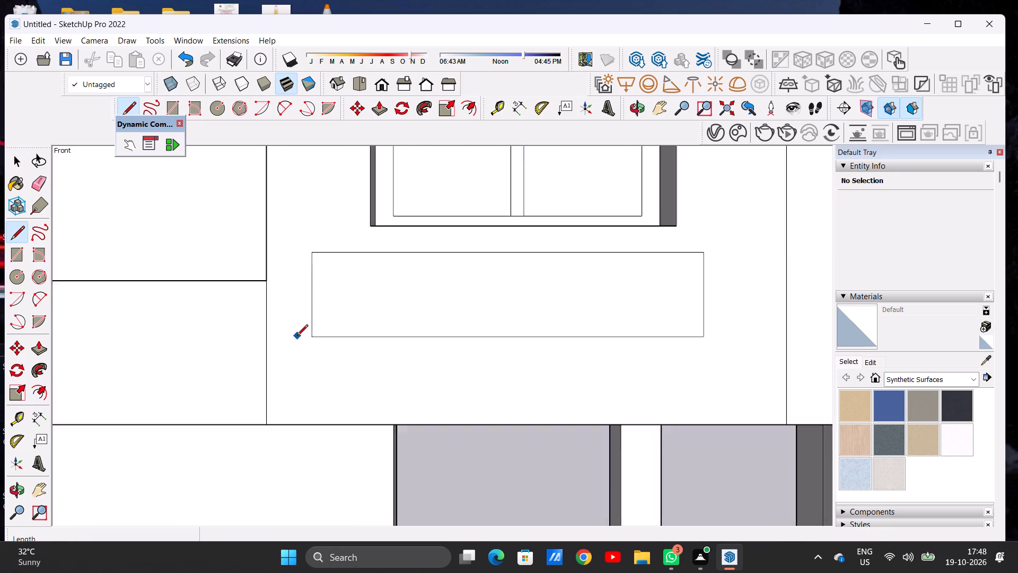
{"action": "left_click", "coordinate": [313, 336]}
{"action": "left_click", "coordinate": [265, 337]}
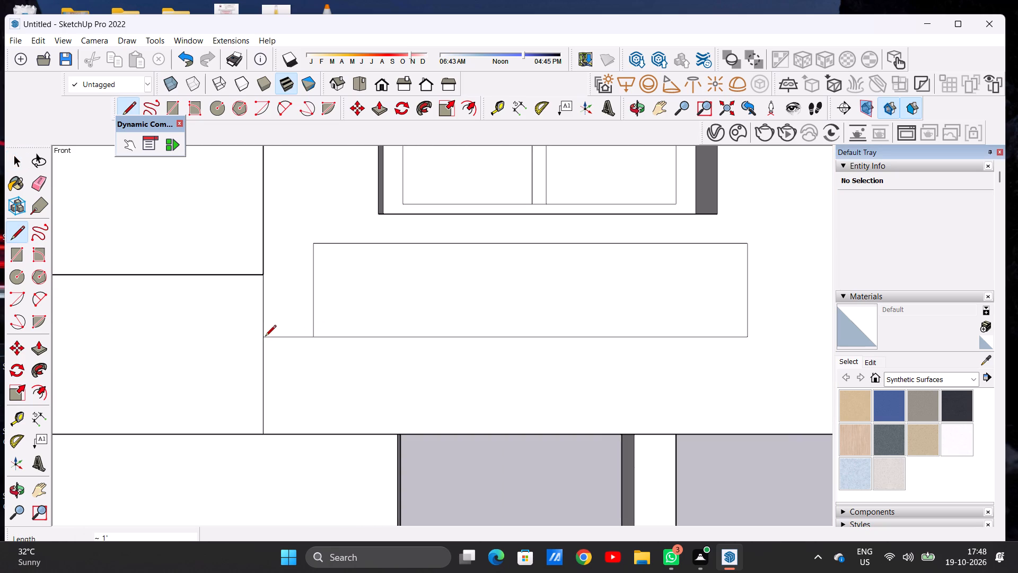
Erase the segment of the vertical edge below that line, down to the ground-floor opening.
{"action": "key", "text": "e"}
{"action": "left_click_drag", "start_coordinate": [255, 361], "coordinate": [269, 370]}
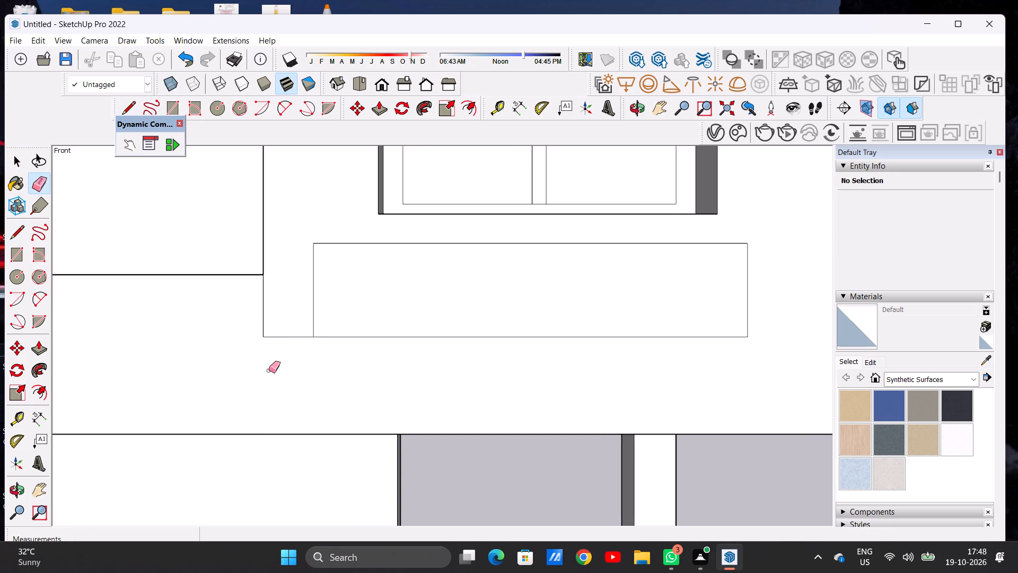
{"action": "key", "text": "space"}
{"action": "scroll", "coordinate": [358, 361], "scroll_direction": "down", "scroll_amount": 20}
{"action": "scroll", "coordinate": [358, 361], "scroll_direction": "down", "scroll_amount": 6}
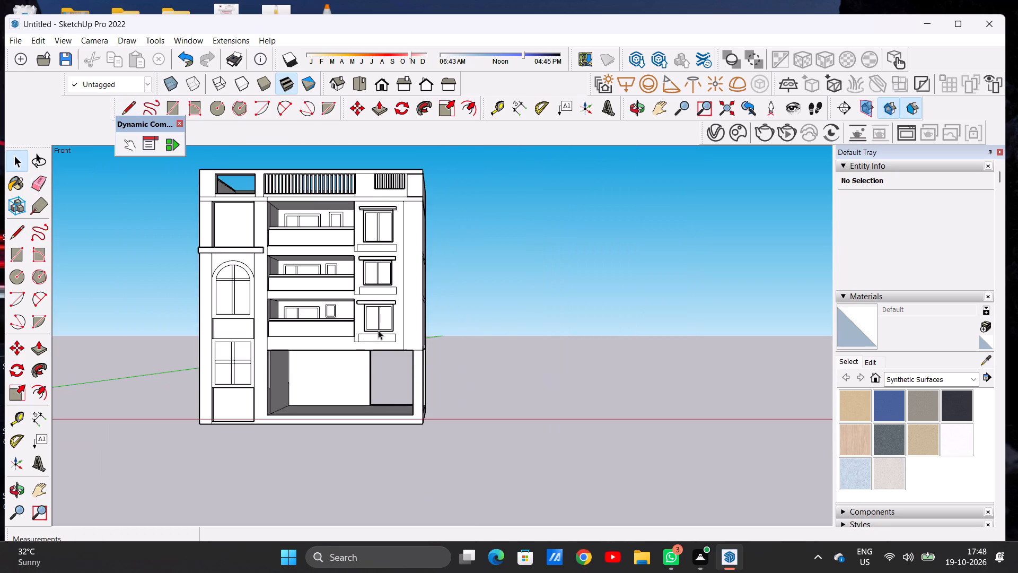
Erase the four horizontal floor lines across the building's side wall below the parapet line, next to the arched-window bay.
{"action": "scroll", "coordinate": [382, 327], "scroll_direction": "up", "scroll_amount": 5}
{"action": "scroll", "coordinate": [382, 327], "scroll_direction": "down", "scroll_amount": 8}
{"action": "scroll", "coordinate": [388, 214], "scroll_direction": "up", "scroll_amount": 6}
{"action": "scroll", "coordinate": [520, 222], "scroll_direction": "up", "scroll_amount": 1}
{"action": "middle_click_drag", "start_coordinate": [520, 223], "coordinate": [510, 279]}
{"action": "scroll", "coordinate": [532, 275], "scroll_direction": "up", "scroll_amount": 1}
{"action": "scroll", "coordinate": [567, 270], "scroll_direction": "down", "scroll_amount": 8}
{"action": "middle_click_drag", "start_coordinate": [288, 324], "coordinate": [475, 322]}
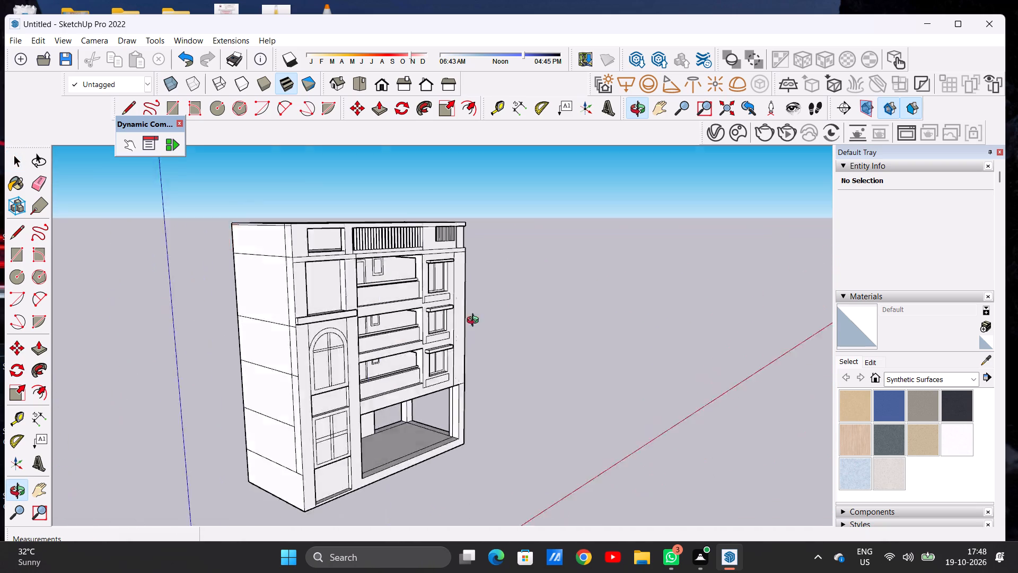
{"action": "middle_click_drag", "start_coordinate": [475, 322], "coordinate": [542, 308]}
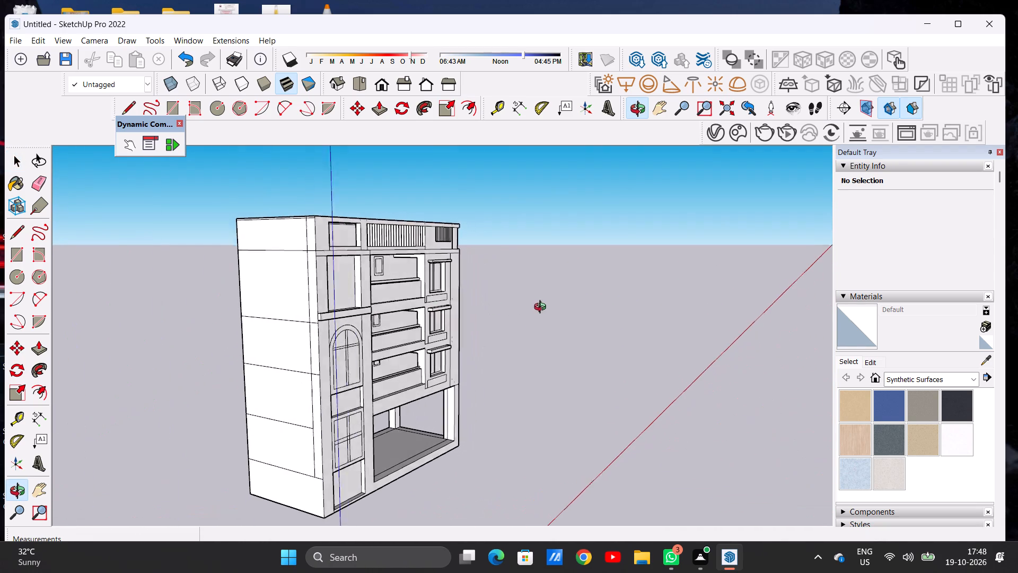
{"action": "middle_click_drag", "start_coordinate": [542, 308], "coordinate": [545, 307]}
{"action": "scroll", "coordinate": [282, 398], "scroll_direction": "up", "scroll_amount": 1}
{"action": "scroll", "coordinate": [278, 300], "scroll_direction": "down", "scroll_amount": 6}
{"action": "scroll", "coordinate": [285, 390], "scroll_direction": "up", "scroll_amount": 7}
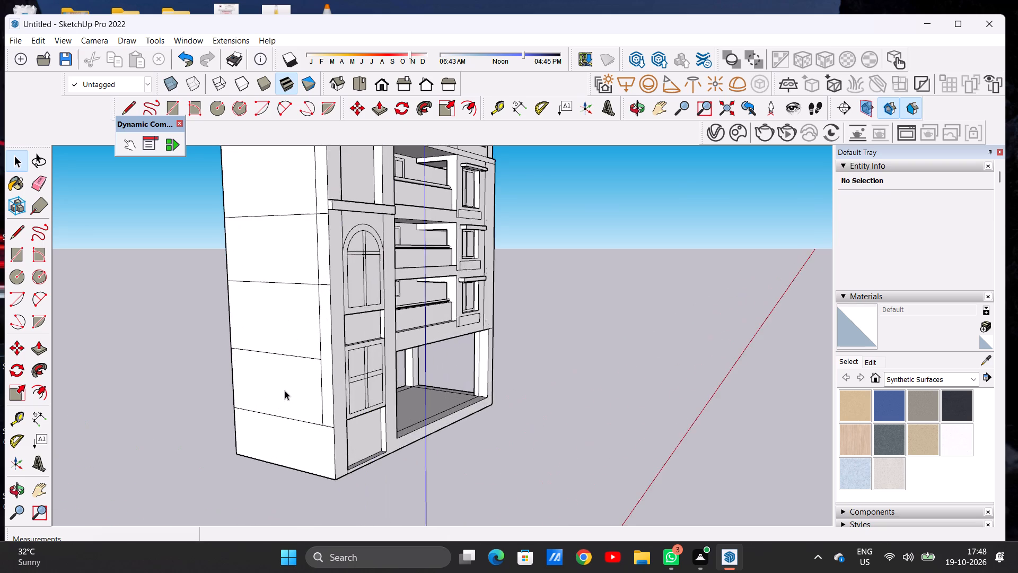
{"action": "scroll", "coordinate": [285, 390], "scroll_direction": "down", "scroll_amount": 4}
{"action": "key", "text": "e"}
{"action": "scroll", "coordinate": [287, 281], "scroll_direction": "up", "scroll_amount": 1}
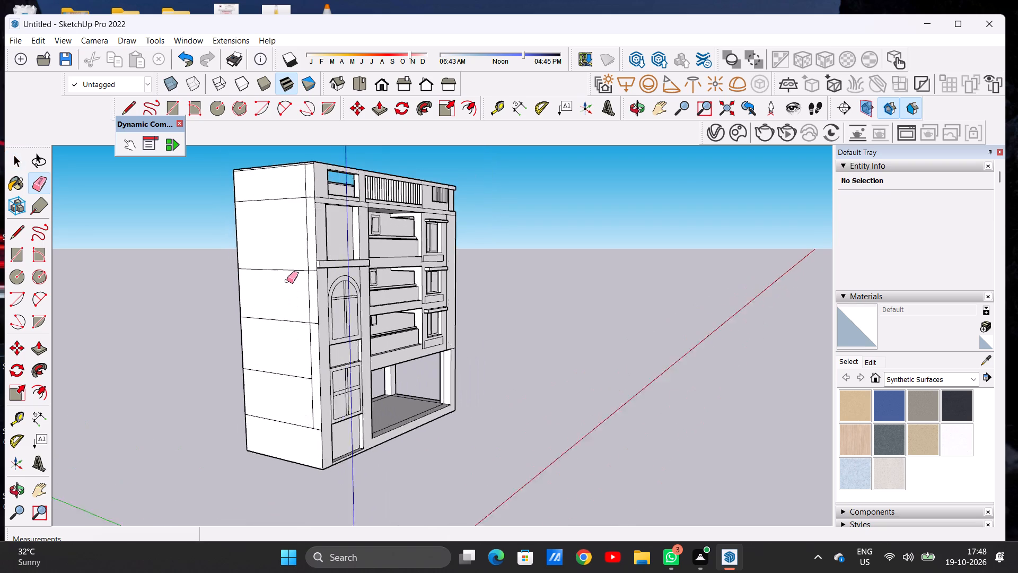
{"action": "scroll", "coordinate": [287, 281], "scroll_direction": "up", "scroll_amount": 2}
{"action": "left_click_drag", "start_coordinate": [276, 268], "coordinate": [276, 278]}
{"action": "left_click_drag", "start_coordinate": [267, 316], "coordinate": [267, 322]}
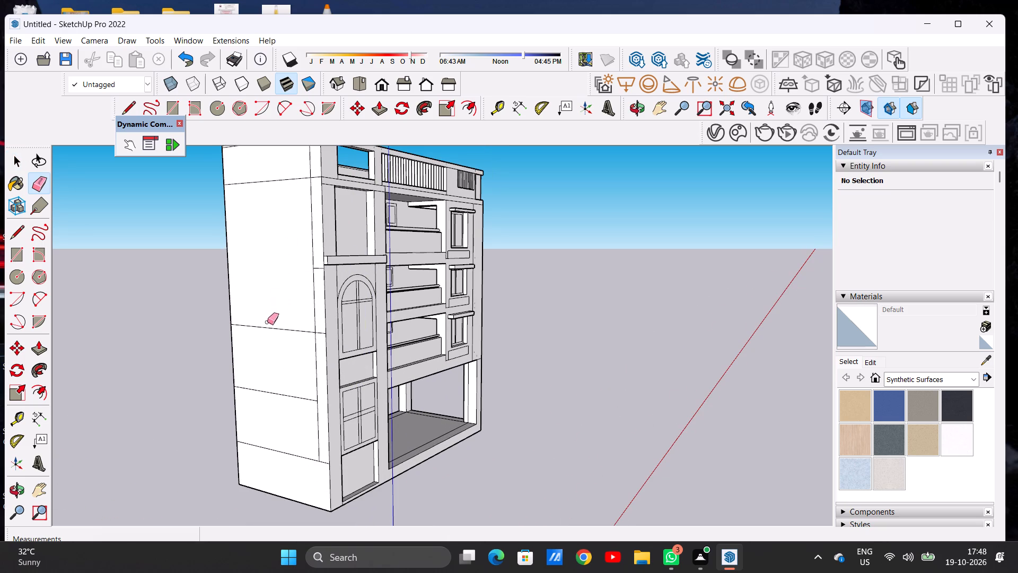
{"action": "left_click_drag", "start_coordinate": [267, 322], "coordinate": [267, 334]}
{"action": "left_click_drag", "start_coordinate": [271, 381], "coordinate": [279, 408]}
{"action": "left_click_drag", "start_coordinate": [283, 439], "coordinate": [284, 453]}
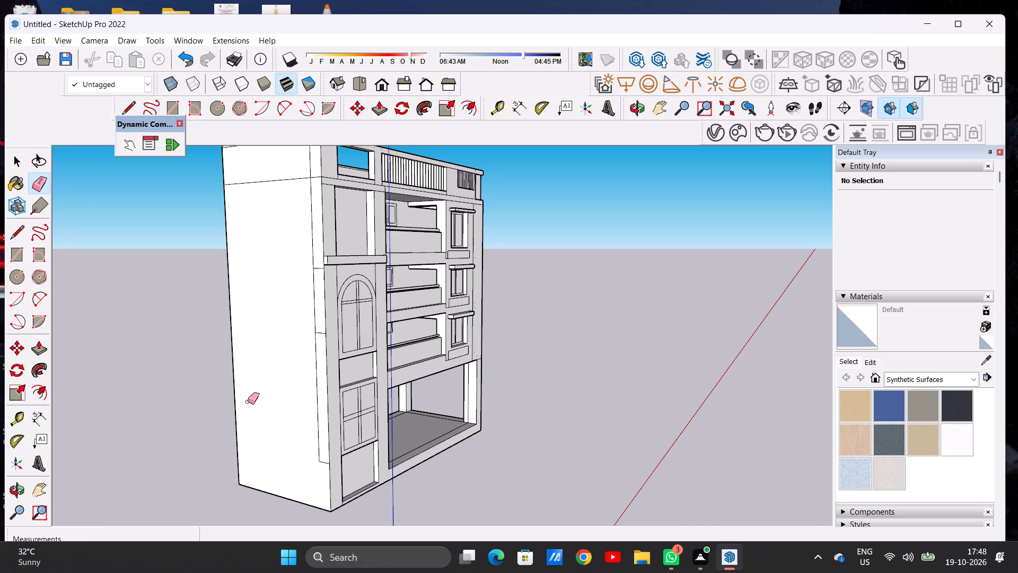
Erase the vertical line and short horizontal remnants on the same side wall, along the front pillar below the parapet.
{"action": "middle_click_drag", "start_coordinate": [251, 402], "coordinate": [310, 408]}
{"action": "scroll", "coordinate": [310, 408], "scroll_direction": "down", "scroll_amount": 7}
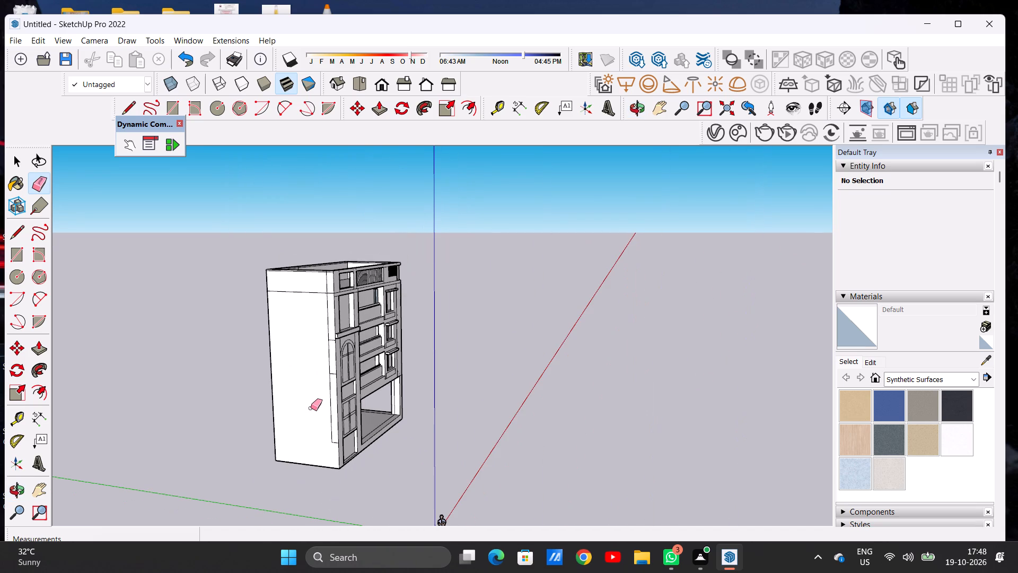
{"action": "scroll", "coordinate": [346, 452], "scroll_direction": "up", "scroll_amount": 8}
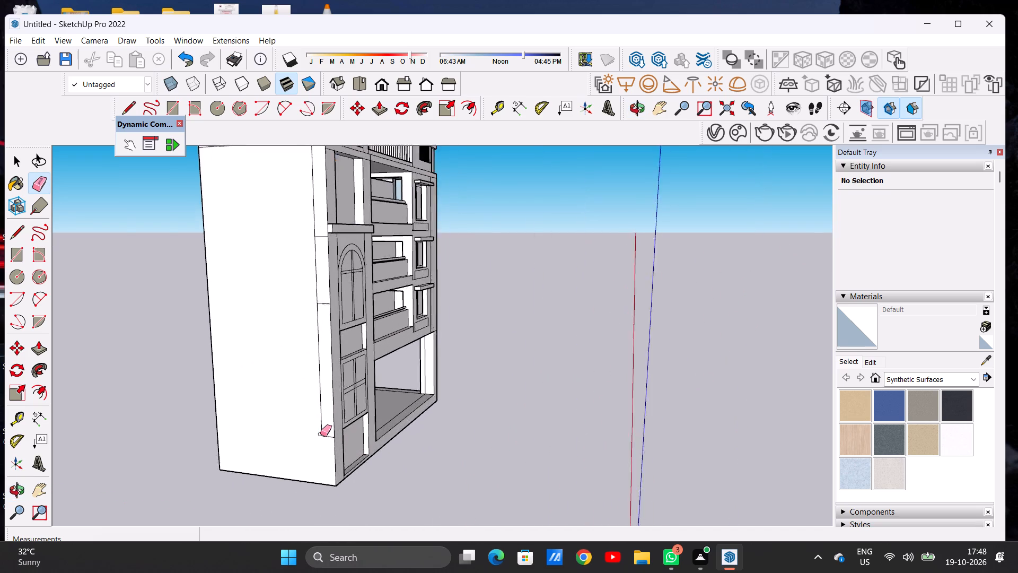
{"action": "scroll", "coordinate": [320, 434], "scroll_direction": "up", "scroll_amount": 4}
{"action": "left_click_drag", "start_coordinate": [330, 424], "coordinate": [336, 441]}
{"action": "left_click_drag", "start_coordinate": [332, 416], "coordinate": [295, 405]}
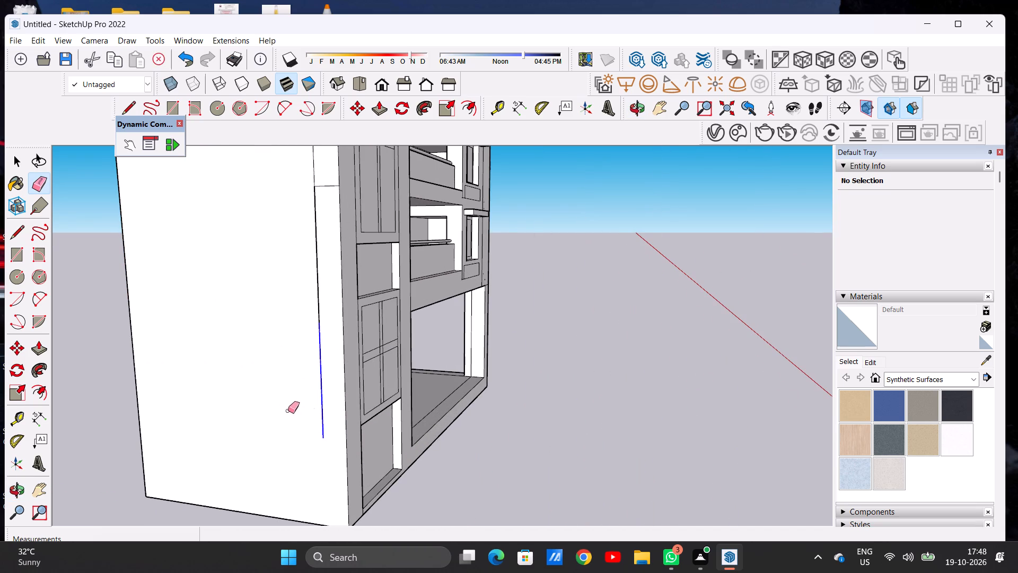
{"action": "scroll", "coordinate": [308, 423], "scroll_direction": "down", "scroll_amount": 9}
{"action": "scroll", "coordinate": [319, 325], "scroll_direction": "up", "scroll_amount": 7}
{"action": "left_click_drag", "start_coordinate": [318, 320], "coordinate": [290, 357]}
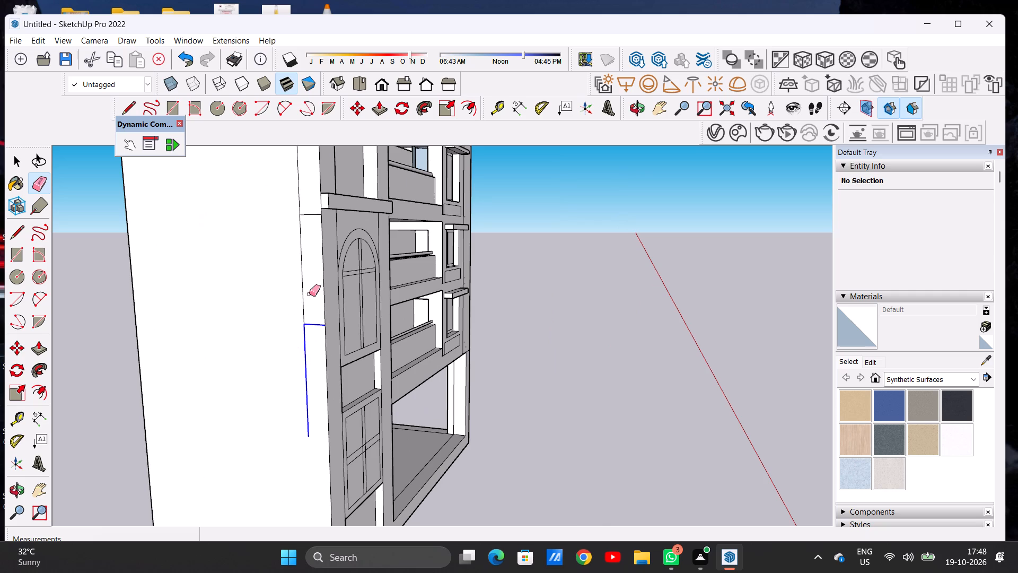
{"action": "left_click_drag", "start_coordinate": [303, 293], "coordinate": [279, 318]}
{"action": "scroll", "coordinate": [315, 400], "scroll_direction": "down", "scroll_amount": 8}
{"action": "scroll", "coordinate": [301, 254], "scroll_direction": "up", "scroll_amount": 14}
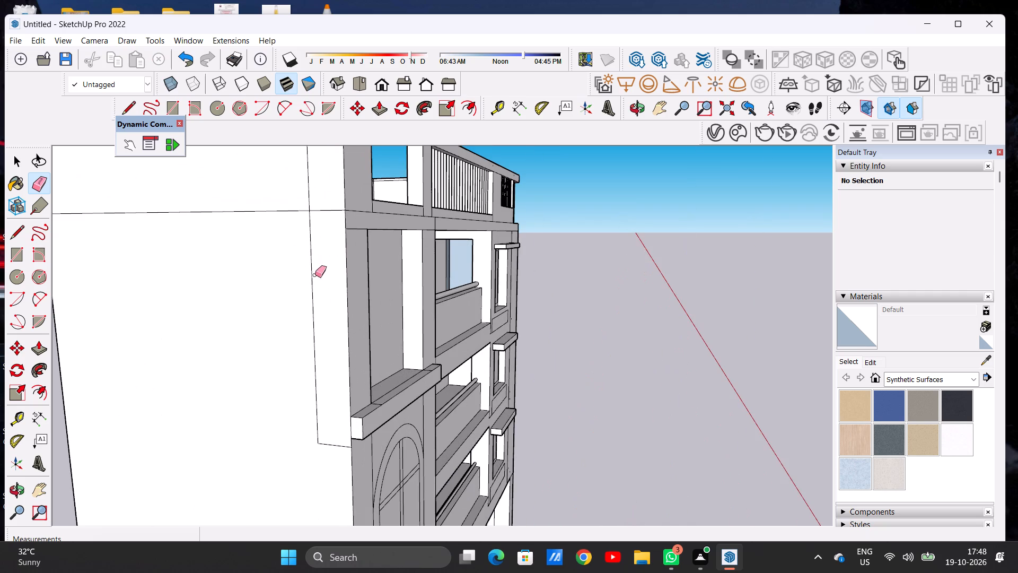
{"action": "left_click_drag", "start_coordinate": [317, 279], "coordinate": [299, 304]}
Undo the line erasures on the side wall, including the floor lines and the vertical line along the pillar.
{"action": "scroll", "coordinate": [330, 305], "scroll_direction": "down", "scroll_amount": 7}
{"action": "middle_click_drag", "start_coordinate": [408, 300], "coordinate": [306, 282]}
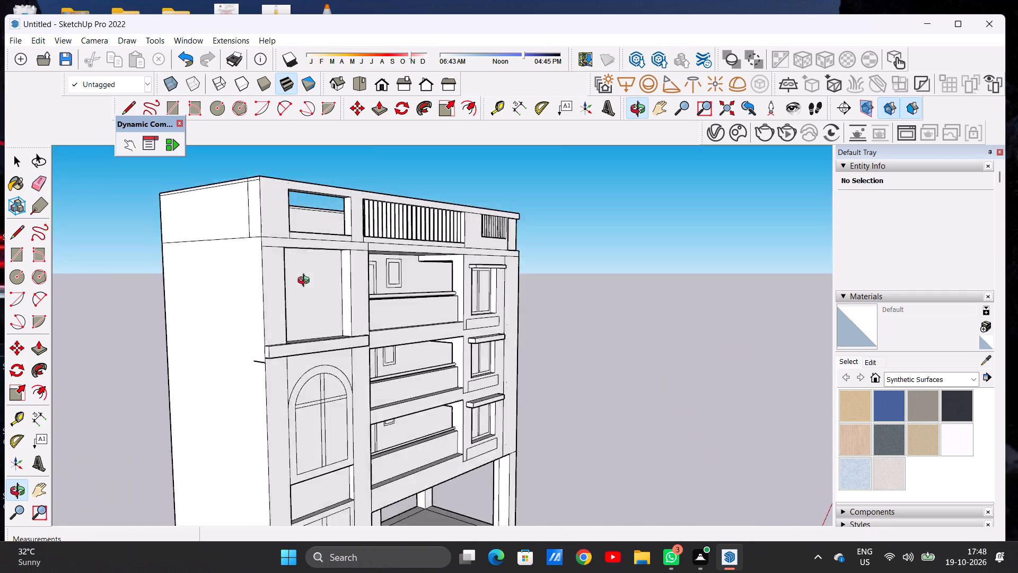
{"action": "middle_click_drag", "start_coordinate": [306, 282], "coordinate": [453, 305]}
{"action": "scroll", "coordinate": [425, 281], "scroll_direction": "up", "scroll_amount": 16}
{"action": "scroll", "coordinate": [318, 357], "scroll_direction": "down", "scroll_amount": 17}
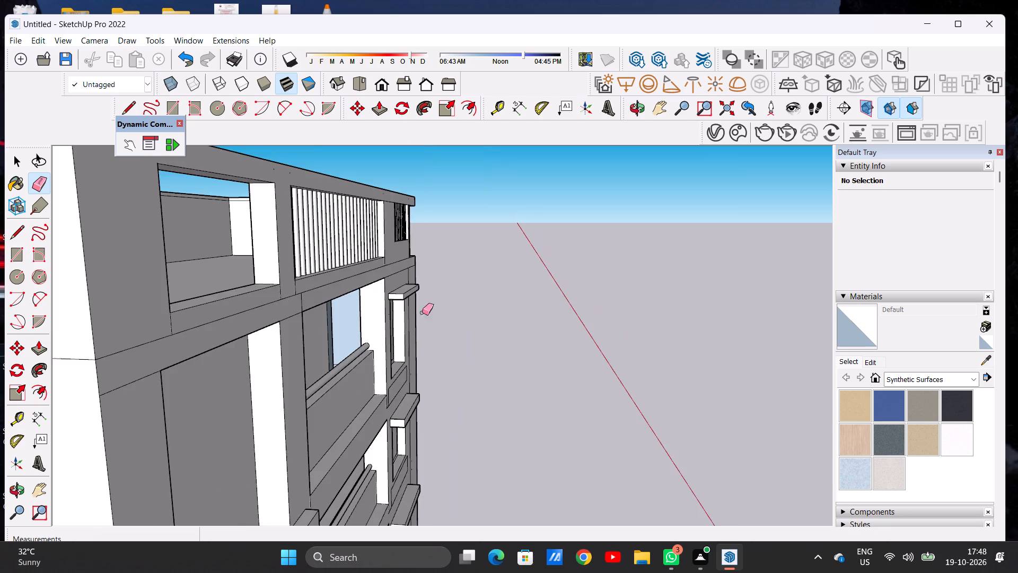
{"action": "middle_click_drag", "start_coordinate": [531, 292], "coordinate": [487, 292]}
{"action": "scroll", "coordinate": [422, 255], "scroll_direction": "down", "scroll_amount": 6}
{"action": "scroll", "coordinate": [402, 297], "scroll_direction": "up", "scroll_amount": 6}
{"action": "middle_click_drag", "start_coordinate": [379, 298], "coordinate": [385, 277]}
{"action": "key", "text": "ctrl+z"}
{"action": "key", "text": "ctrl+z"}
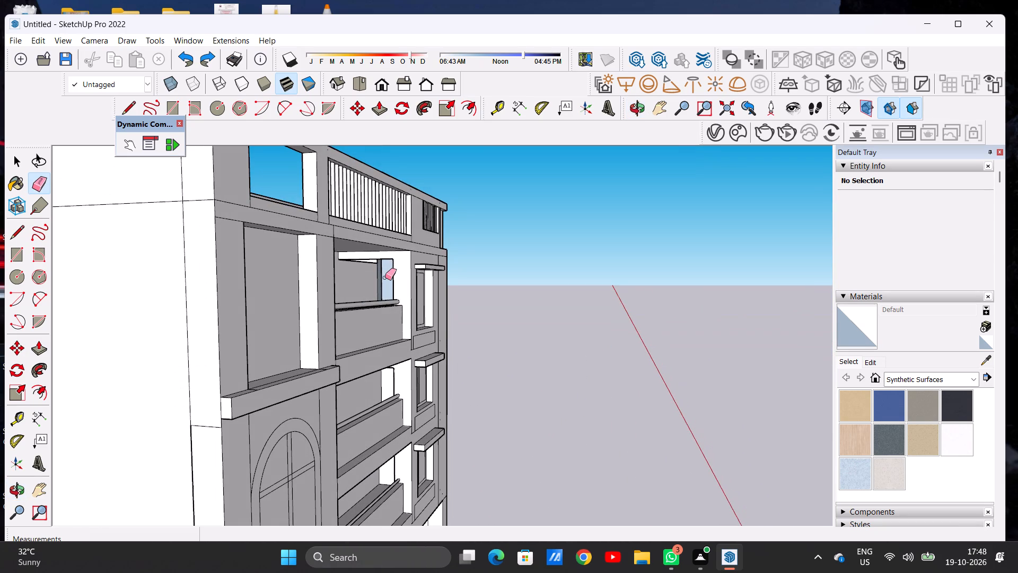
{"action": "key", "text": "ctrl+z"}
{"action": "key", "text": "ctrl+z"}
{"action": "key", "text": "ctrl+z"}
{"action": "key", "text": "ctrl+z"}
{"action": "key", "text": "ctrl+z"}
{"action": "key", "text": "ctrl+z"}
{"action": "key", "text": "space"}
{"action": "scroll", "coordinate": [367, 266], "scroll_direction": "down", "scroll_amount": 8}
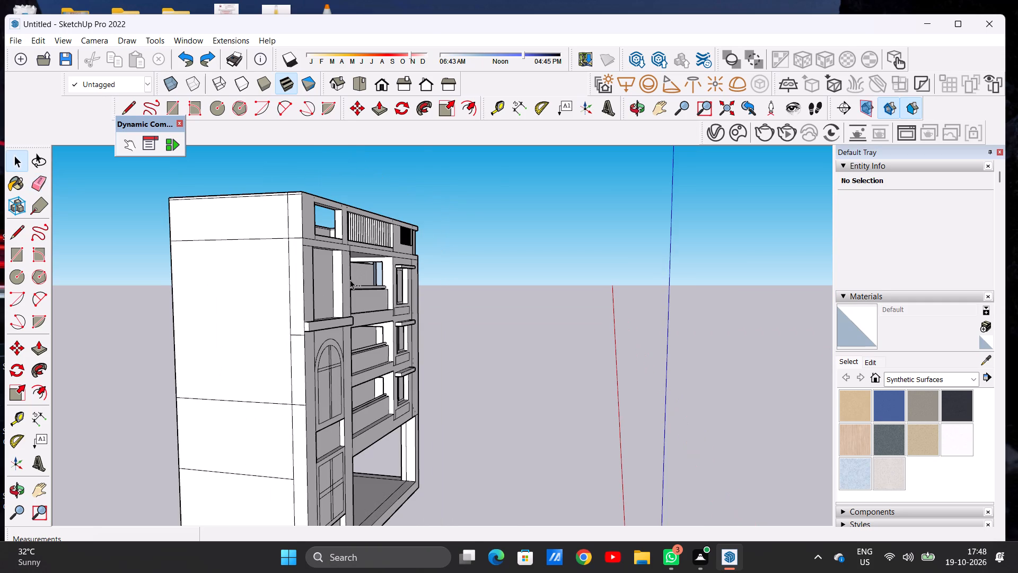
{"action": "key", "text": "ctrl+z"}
Examine the whole building from the front and both side walls.
{"action": "middle_click_drag", "start_coordinate": [461, 369], "coordinate": [343, 371]}
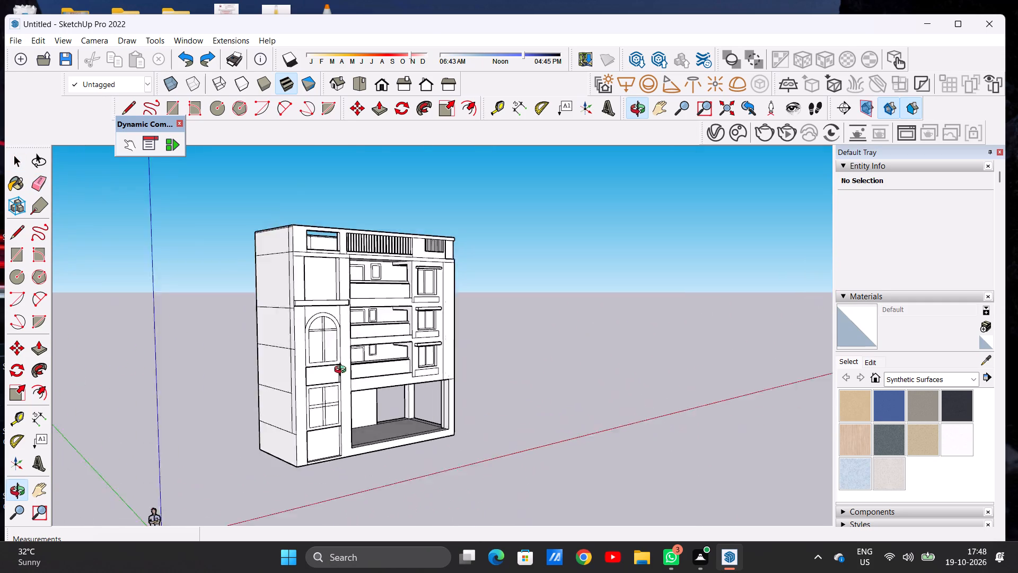
{"action": "middle_click_drag", "start_coordinate": [343, 371], "coordinate": [374, 374]}
{"action": "scroll", "coordinate": [392, 225], "scroll_direction": "up", "scroll_amount": 3}
{"action": "scroll", "coordinate": [392, 225], "scroll_direction": "down", "scroll_amount": 1}
{"action": "scroll", "coordinate": [392, 229], "scroll_direction": "up", "scroll_amount": 4}
{"action": "middle_click_drag", "start_coordinate": [384, 296], "coordinate": [121, 309]}
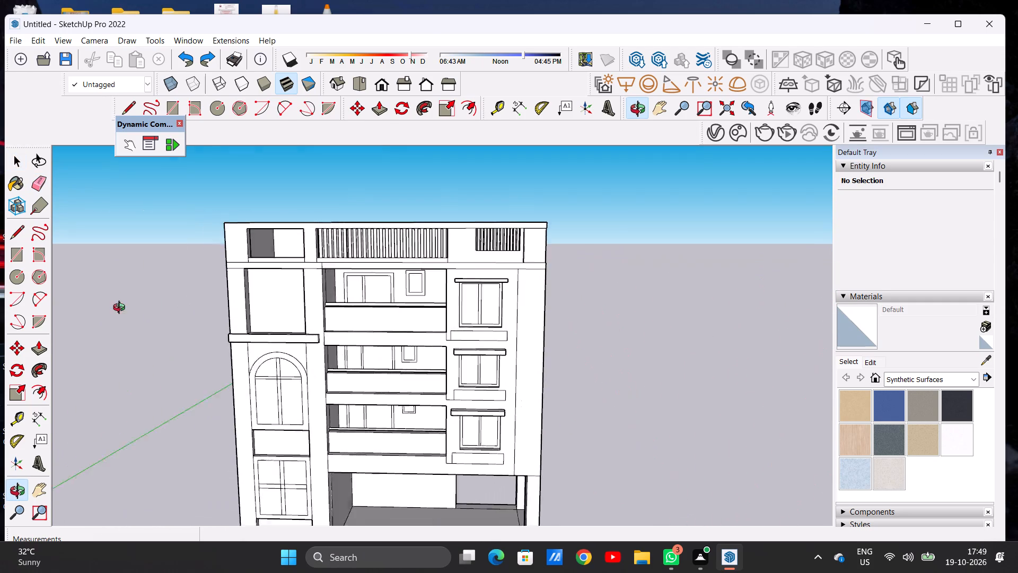
{"action": "middle_click_drag", "start_coordinate": [121, 309], "coordinate": [117, 310]}
{"action": "scroll", "coordinate": [513, 346], "scroll_direction": "down", "scroll_amount": 4}
{"action": "middle_click_drag", "start_coordinate": [584, 360], "coordinate": [400, 346]}
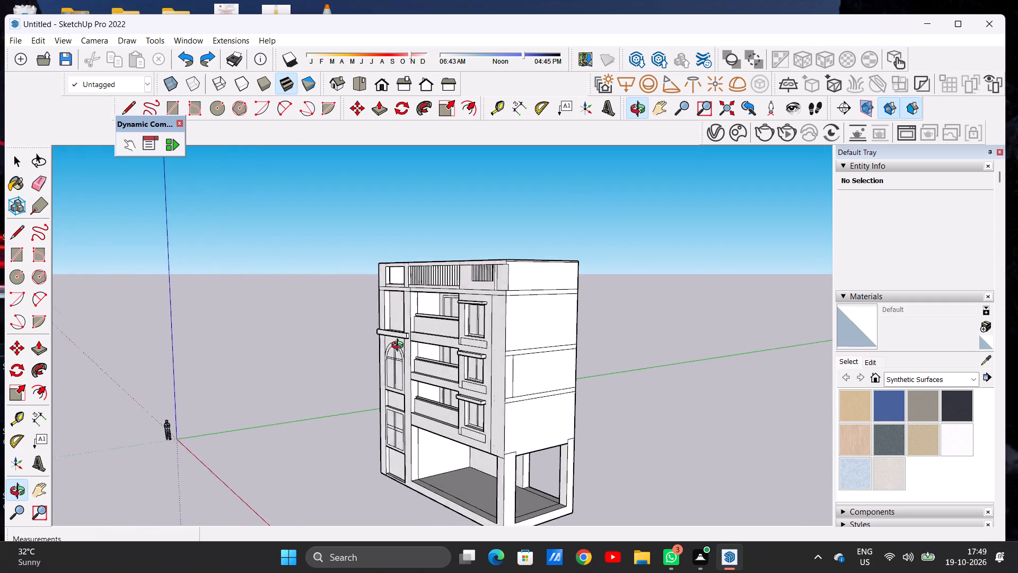
{"action": "middle_click_drag", "start_coordinate": [400, 346], "coordinate": [574, 331]}
{"action": "middle_click_drag", "start_coordinate": [433, 327], "coordinate": [620, 329]}
Examine the top-floor balcony's side opening, the adjoining window with its shade, and the upper facade.
{"action": "scroll", "coordinate": [512, 322], "scroll_direction": "up", "scroll_amount": 2}
{"action": "scroll", "coordinate": [478, 319], "scroll_direction": "down", "scroll_amount": 1}
{"action": "scroll", "coordinate": [478, 319], "scroll_direction": "up", "scroll_amount": 3}
{"action": "middle_click_drag", "start_coordinate": [382, 299], "coordinate": [563, 302]}
{"action": "scroll", "coordinate": [443, 303], "scroll_direction": "up", "scroll_amount": 16}
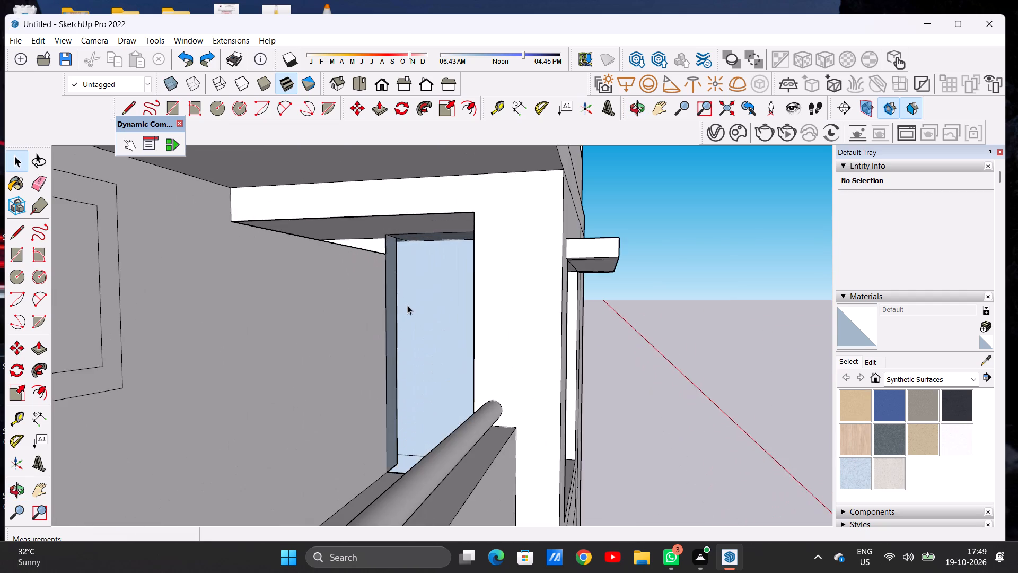
{"action": "scroll", "coordinate": [407, 305], "scroll_direction": "up", "scroll_amount": 4}
{"action": "scroll", "coordinate": [399, 306], "scroll_direction": "down", "scroll_amount": 5}
{"action": "middle_click_drag", "start_coordinate": [420, 308], "coordinate": [410, 328]}
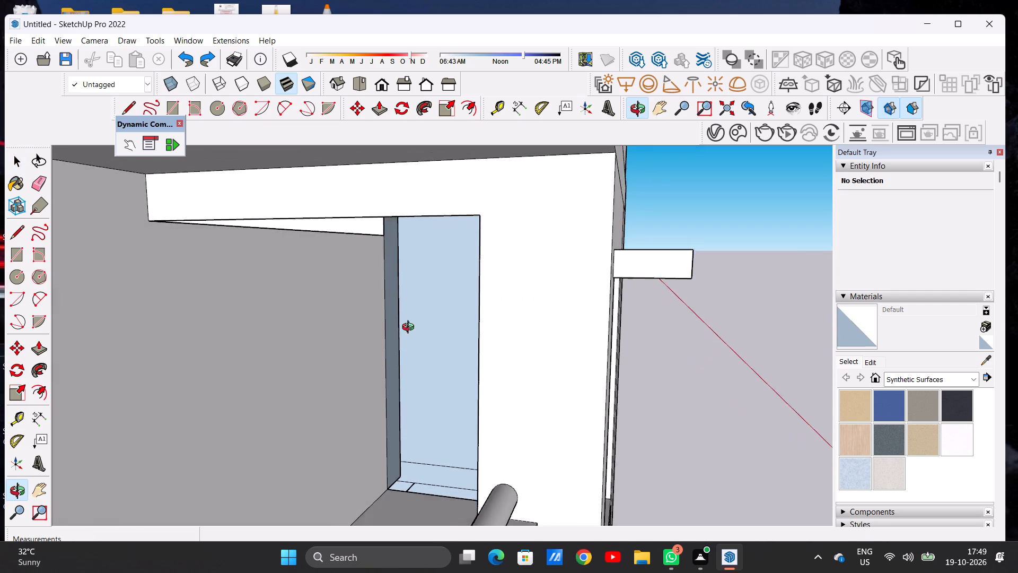
{"action": "middle_click_drag", "start_coordinate": [410, 328], "coordinate": [477, 294]}
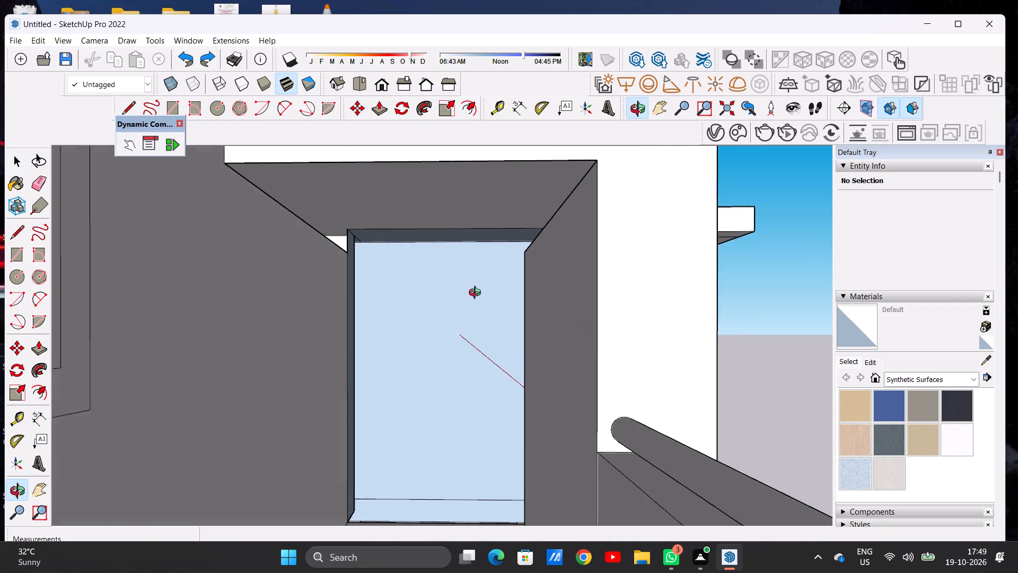
{"action": "middle_click_drag", "start_coordinate": [477, 294], "coordinate": [355, 318]}
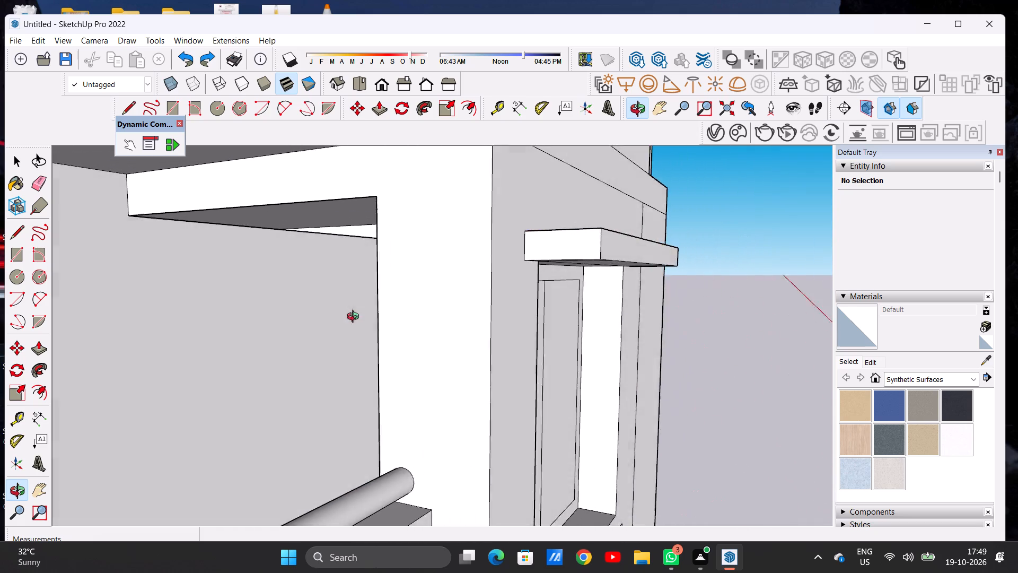
{"action": "middle_click_drag", "start_coordinate": [355, 318], "coordinate": [160, 337]}
{"action": "scroll", "coordinate": [811, 380], "scroll_direction": "up", "scroll_amount": 1}
{"action": "scroll", "coordinate": [765, 360], "scroll_direction": "down", "scroll_amount": 3}
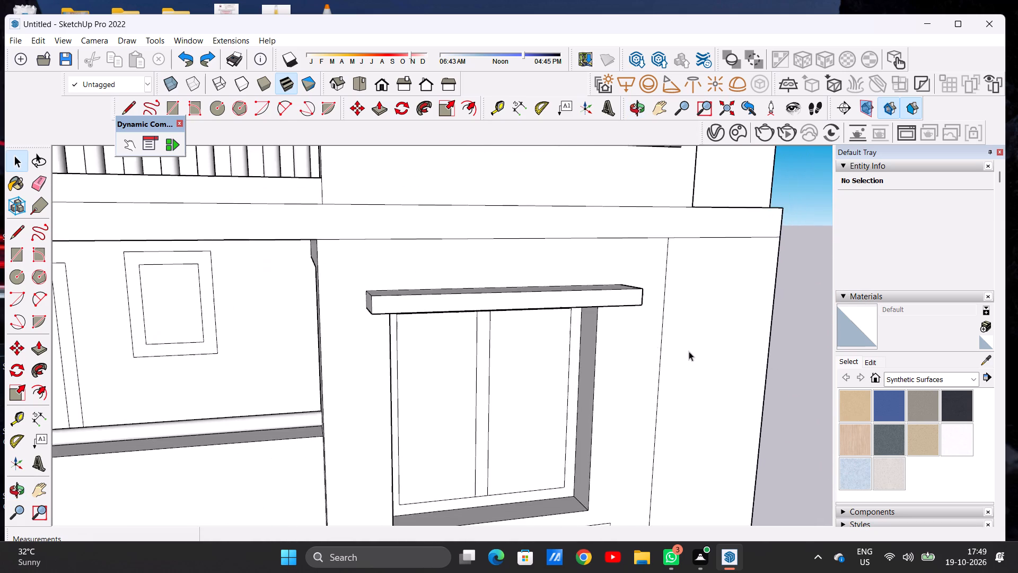
{"action": "scroll", "coordinate": [689, 351], "scroll_direction": "down", "scroll_amount": 15}
{"action": "middle_click_drag", "start_coordinate": [536, 364], "coordinate": [464, 322]}
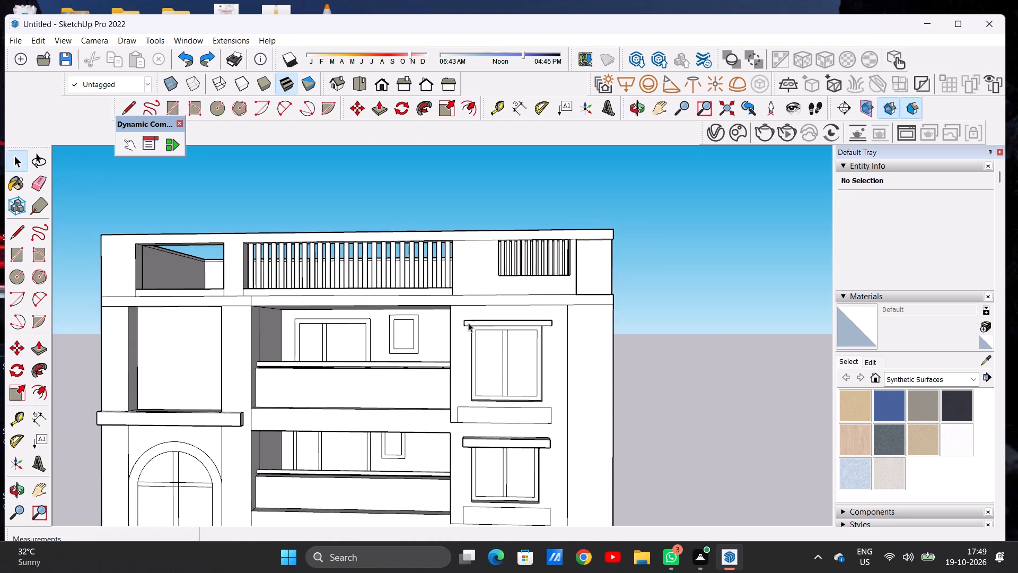
Examine the front facade, the side wall and the end of the top-floor balcony with its railing.
{"action": "scroll", "coordinate": [554, 351], "scroll_direction": "down", "scroll_amount": 12}
{"action": "scroll", "coordinate": [567, 400], "scroll_direction": "up", "scroll_amount": 5}
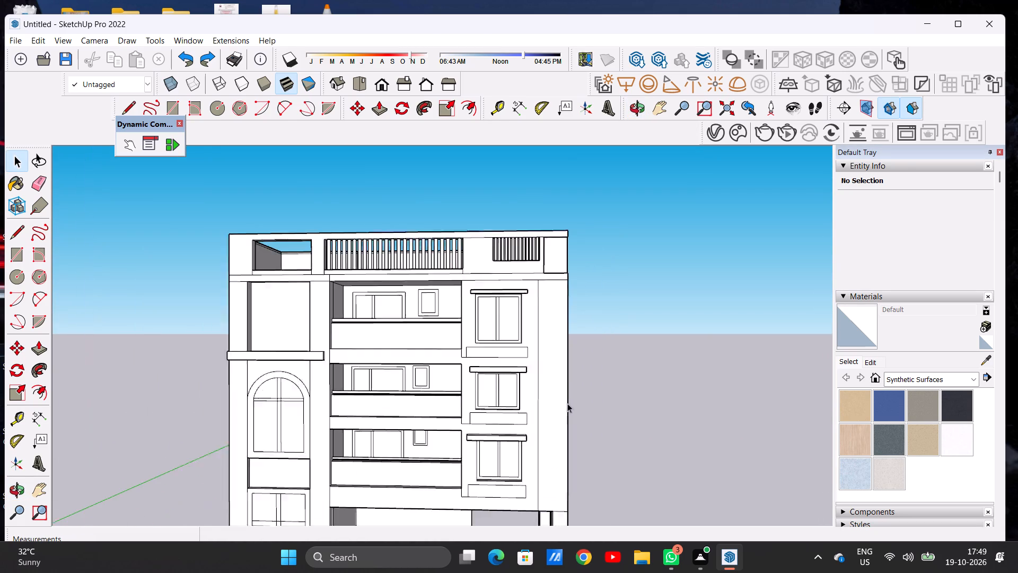
{"action": "scroll", "coordinate": [567, 403], "scroll_direction": "up", "scroll_amount": 2}
{"action": "scroll", "coordinate": [541, 341], "scroll_direction": "down", "scroll_amount": 6}
{"action": "middle_click_drag", "start_coordinate": [619, 357], "coordinate": [734, 407]}
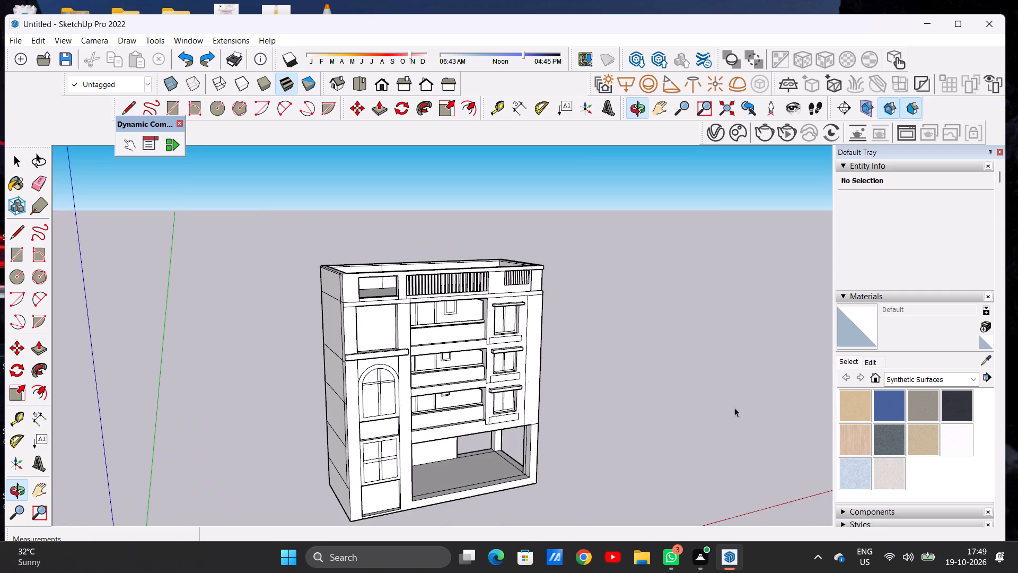
{"action": "middle_click_drag", "start_coordinate": [734, 407], "coordinate": [735, 407]}
{"action": "middle_click_drag", "start_coordinate": [459, 395], "coordinate": [713, 406]}
{"action": "scroll", "coordinate": [457, 374], "scroll_direction": "up", "scroll_amount": 2}
{"action": "scroll", "coordinate": [457, 374], "scroll_direction": "down", "scroll_amount": 1}
{"action": "scroll", "coordinate": [457, 374], "scroll_direction": "up", "scroll_amount": 7}
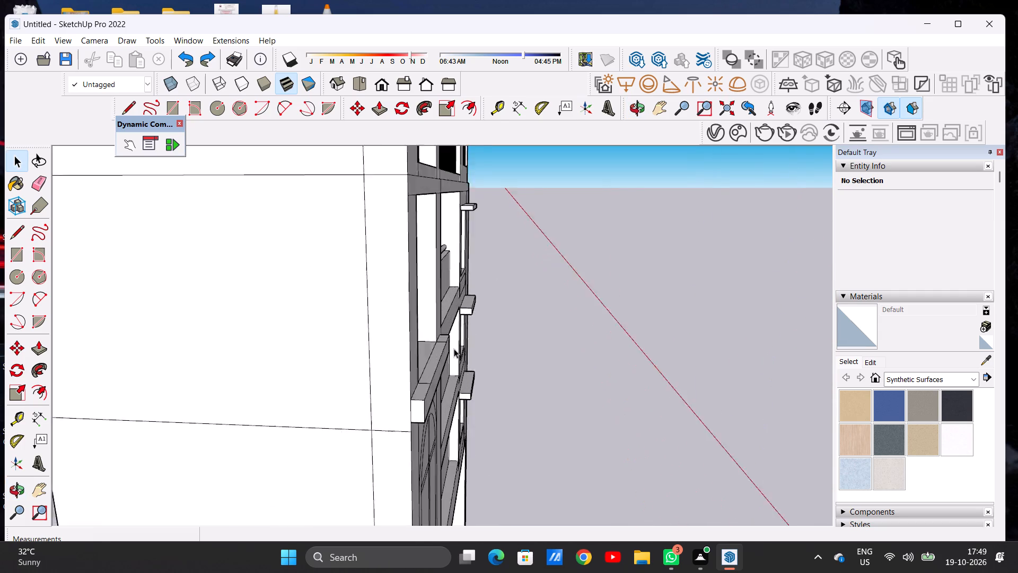
{"action": "scroll", "coordinate": [454, 349], "scroll_direction": "up", "scroll_amount": 10}
{"action": "middle_click_drag", "start_coordinate": [450, 366], "coordinate": [416, 359]}
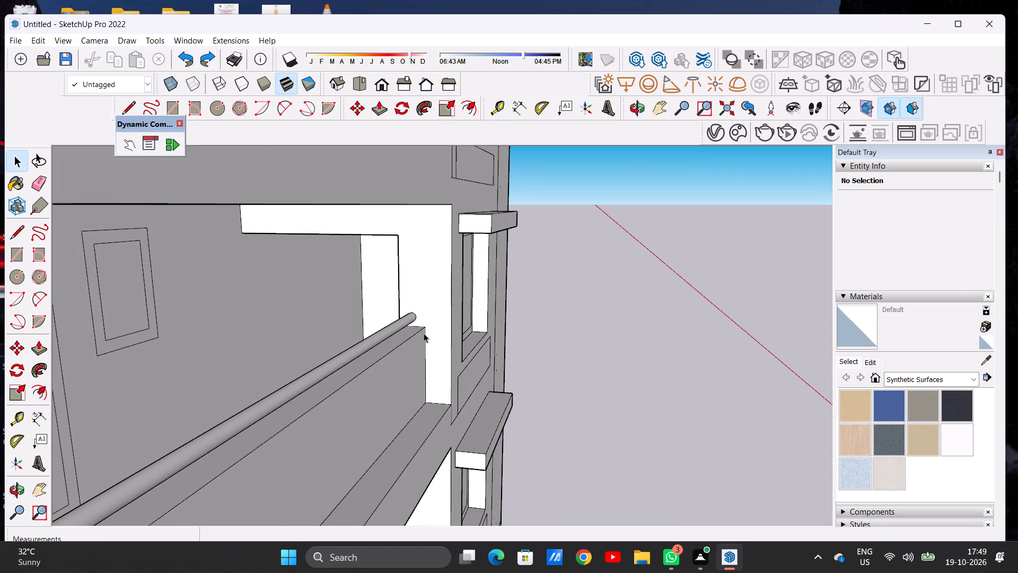
{"action": "scroll", "coordinate": [423, 318], "scroll_direction": "down", "scroll_amount": 15}
{"action": "scroll", "coordinate": [416, 398], "scroll_direction": "up", "scroll_amount": 15}
{"action": "middle_click_drag", "start_coordinate": [375, 339], "coordinate": [387, 348]}
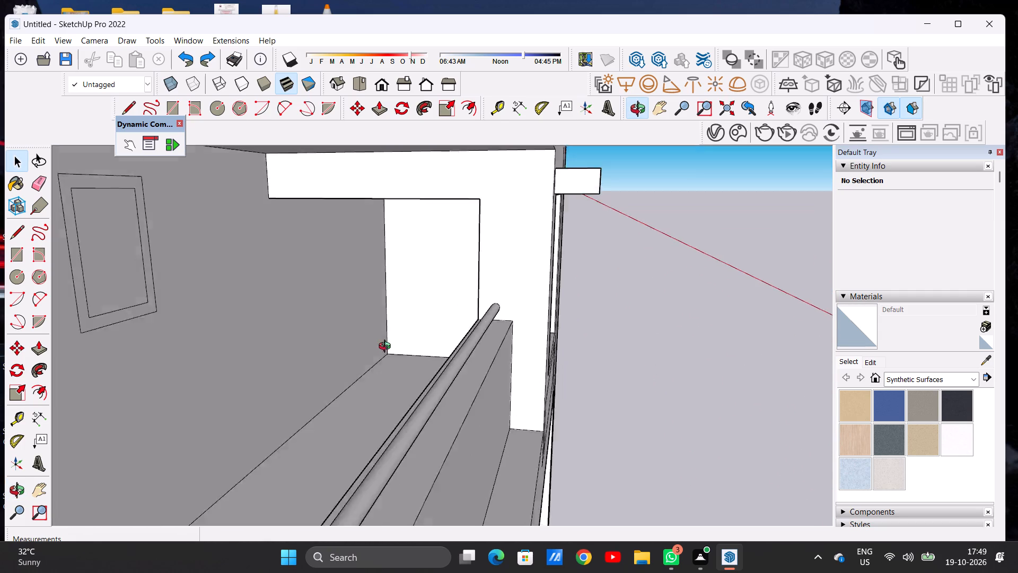
{"action": "middle_click_drag", "start_coordinate": [387, 348], "coordinate": [367, 327]}
{"action": "scroll", "coordinate": [370, 327], "scroll_direction": "down", "scroll_amount": 20}
{"action": "scroll", "coordinate": [370, 327], "scroll_direction": "down", "scroll_amount": 1}
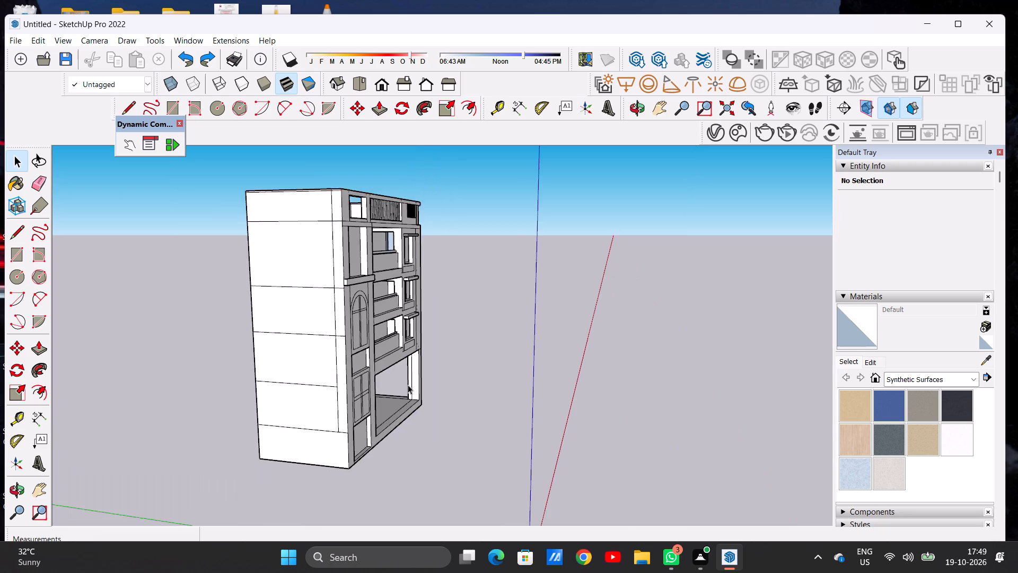
Examine the top-floor balcony's side opening up close, including its jambs, top edge and the space behind it.
{"action": "scroll", "coordinate": [402, 297], "scroll_direction": "up", "scroll_amount": 2}
{"action": "scroll", "coordinate": [402, 296], "scroll_direction": "down", "scroll_amount": 1}
{"action": "scroll", "coordinate": [402, 296], "scroll_direction": "up", "scroll_amount": 4}
{"action": "scroll", "coordinate": [397, 265], "scroll_direction": "up", "scroll_amount": 17}
{"action": "scroll", "coordinate": [318, 239], "scroll_direction": "up", "scroll_amount": 1}
{"action": "middle_click_drag", "start_coordinate": [317, 239], "coordinate": [365, 238]}
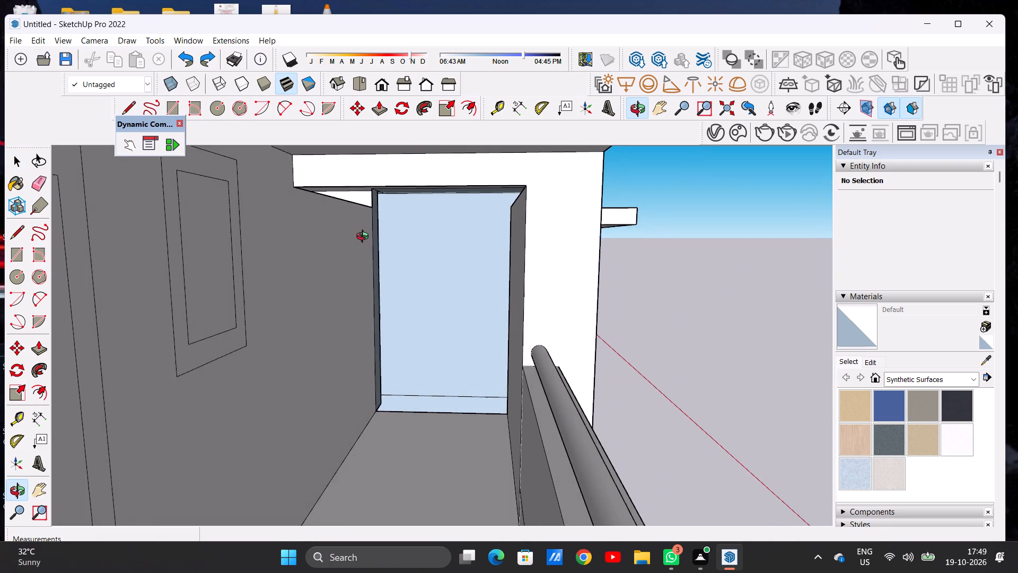
{"action": "middle_click_drag", "start_coordinate": [365, 238], "coordinate": [414, 228]}
{"action": "scroll", "coordinate": [471, 220], "scroll_direction": "up", "scroll_amount": 8}
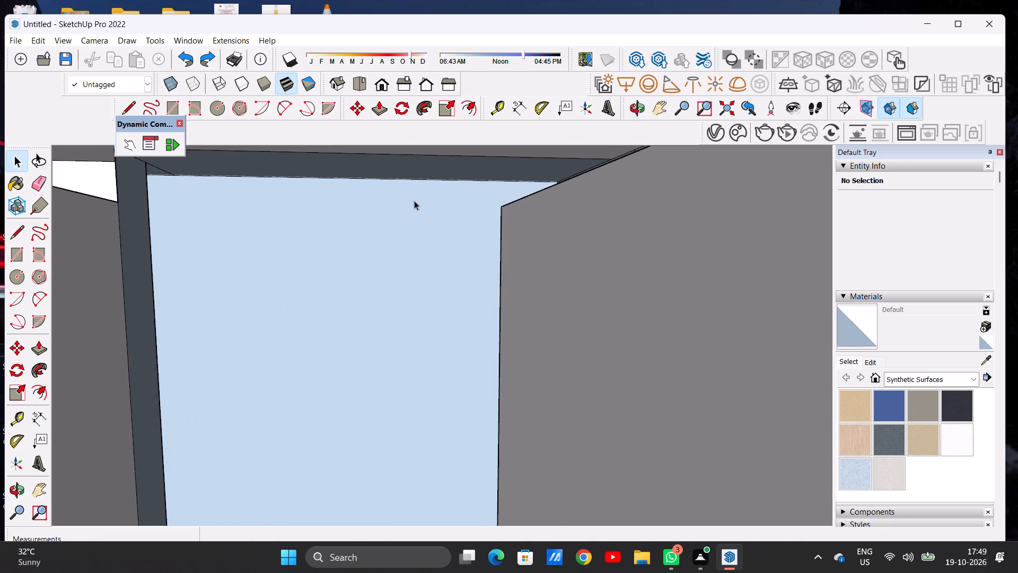
{"action": "middle_click_drag", "start_coordinate": [411, 202], "coordinate": [477, 249]}
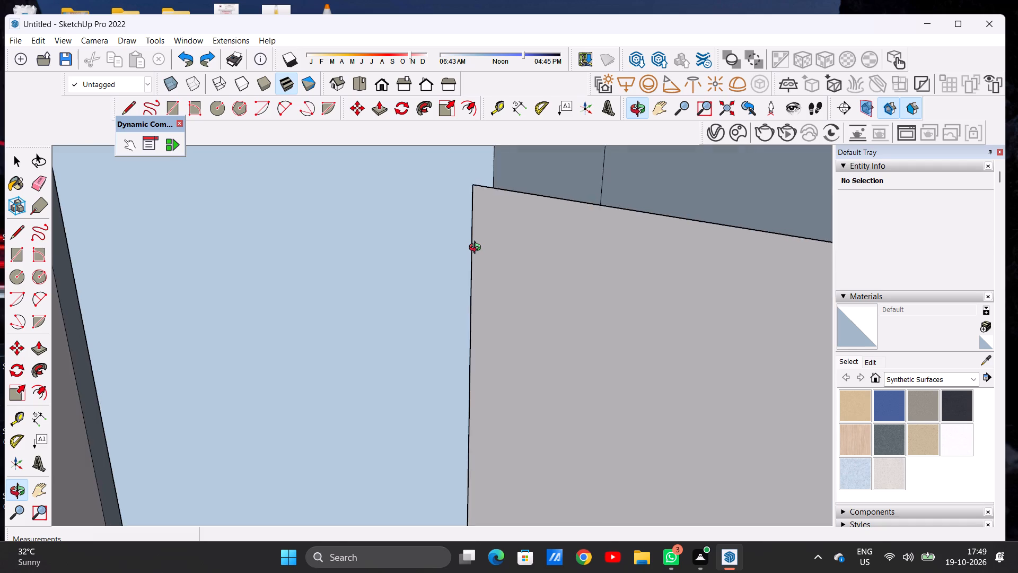
{"action": "middle_click_drag", "start_coordinate": [477, 249], "coordinate": [457, 241]}
{"action": "scroll", "coordinate": [523, 242], "scroll_direction": "down", "scroll_amount": 14}
{"action": "scroll", "coordinate": [482, 258], "scroll_direction": "down", "scroll_amount": 20}
{"action": "scroll", "coordinate": [482, 258], "scroll_direction": "down", "scroll_amount": 1}
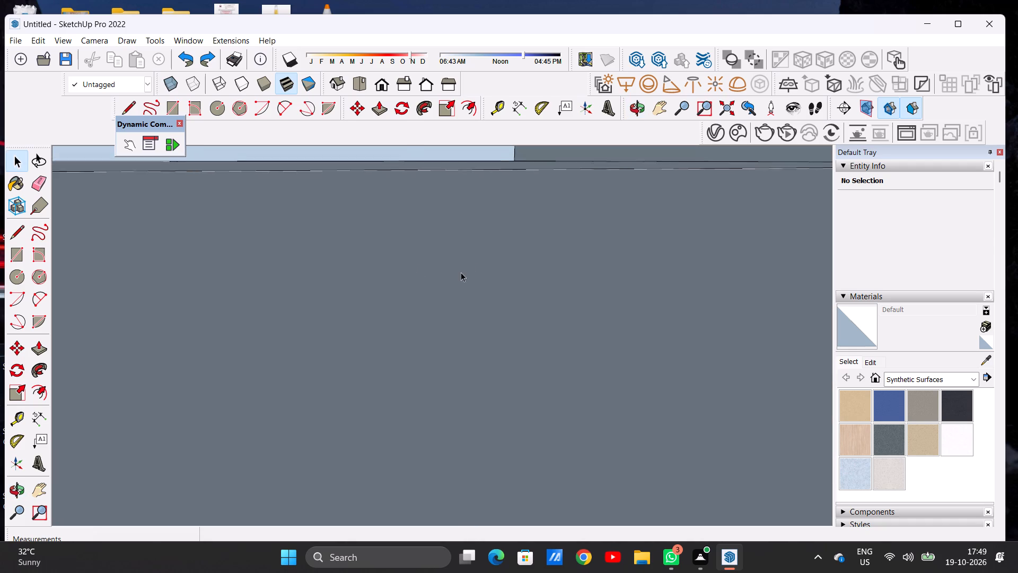
{"action": "scroll", "coordinate": [461, 272], "scroll_direction": "down", "scroll_amount": 20}
{"action": "scroll", "coordinate": [461, 272], "scroll_direction": "down", "scroll_amount": 7}
{"action": "scroll", "coordinate": [427, 306], "scroll_direction": "up", "scroll_amount": 1}
{"action": "scroll", "coordinate": [427, 306], "scroll_direction": "down", "scroll_amount": 20}
{"action": "scroll", "coordinate": [427, 306], "scroll_direction": "down", "scroll_amount": 7}
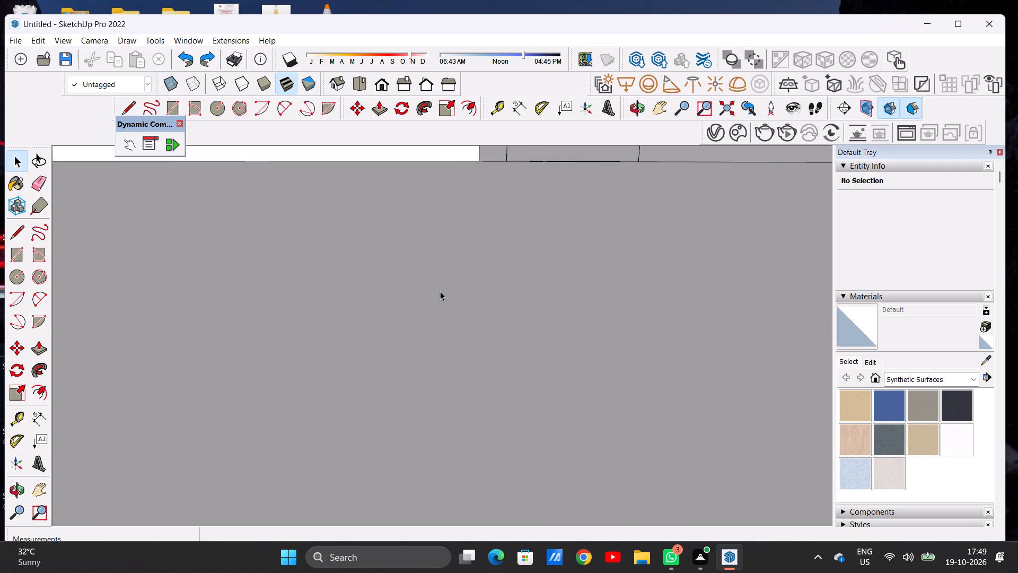
{"action": "scroll", "coordinate": [440, 291], "scroll_direction": "down", "scroll_amount": 8}
Trace the upper jamb corner of the top-floor balcony's side opening with lines about 11 1/4", 1' 6 5/16" and 3 1/2" long.
{"action": "left_click", "coordinate": [377, 83]}
{"action": "scroll", "coordinate": [445, 289], "scroll_direction": "down", "scroll_amount": 3}
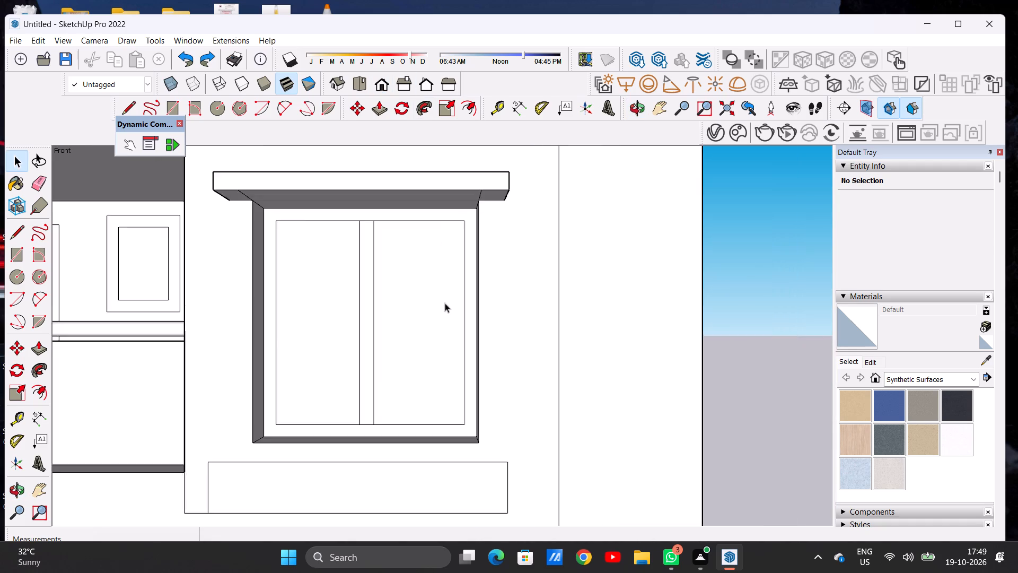
{"action": "scroll", "coordinate": [445, 303], "scroll_direction": "down", "scroll_amount": 20}
{"action": "middle_click_drag", "start_coordinate": [271, 298], "coordinate": [552, 338]}
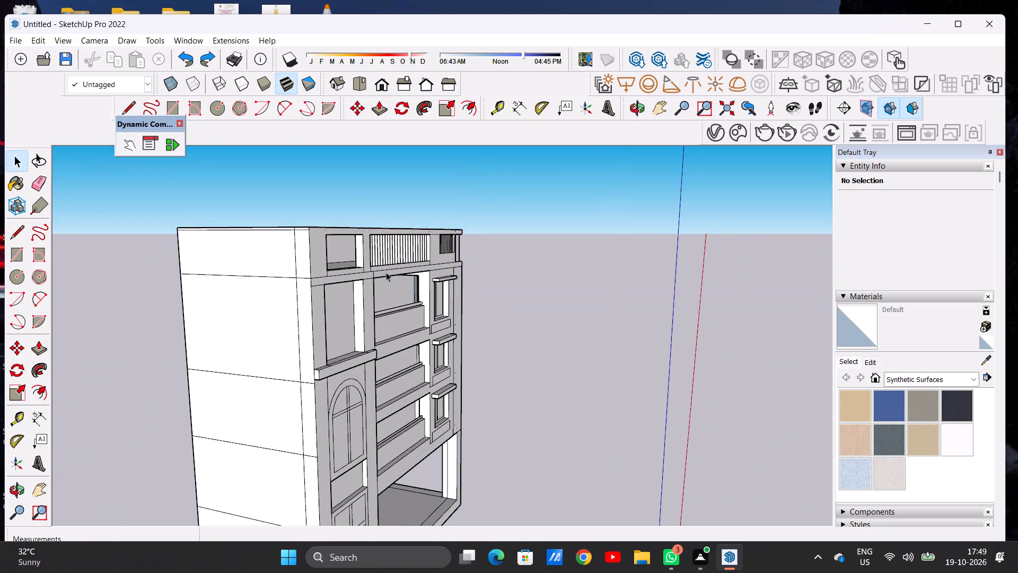
{"action": "scroll", "coordinate": [386, 272], "scroll_direction": "up", "scroll_amount": 6}
{"action": "scroll", "coordinate": [424, 305], "scroll_direction": "up", "scroll_amount": 8}
{"action": "middle_click_drag", "start_coordinate": [431, 282], "coordinate": [431, 272]}
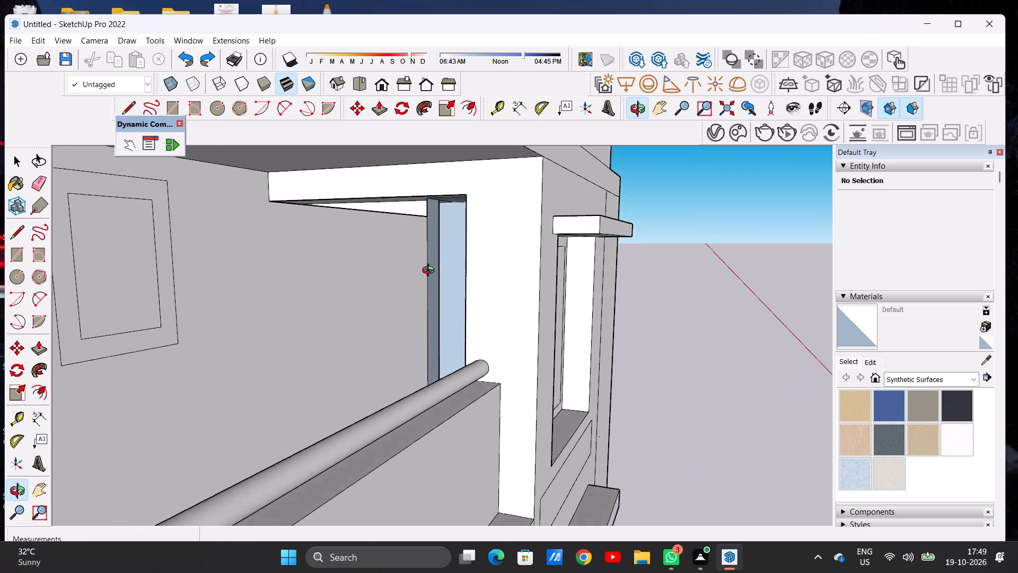
{"action": "middle_click_drag", "start_coordinate": [431, 272], "coordinate": [450, 286]}
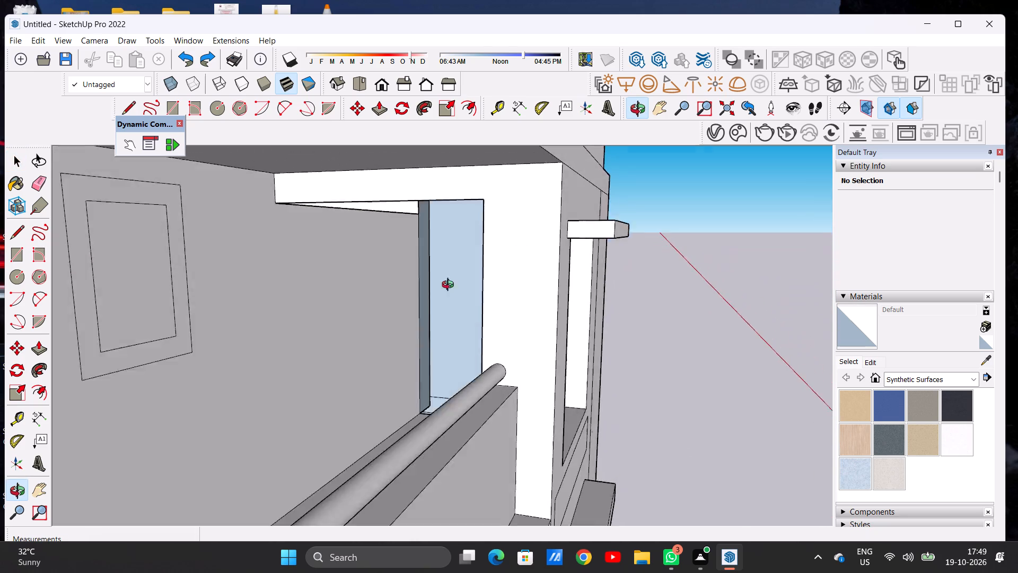
{"action": "middle_click_drag", "start_coordinate": [450, 286], "coordinate": [438, 256]}
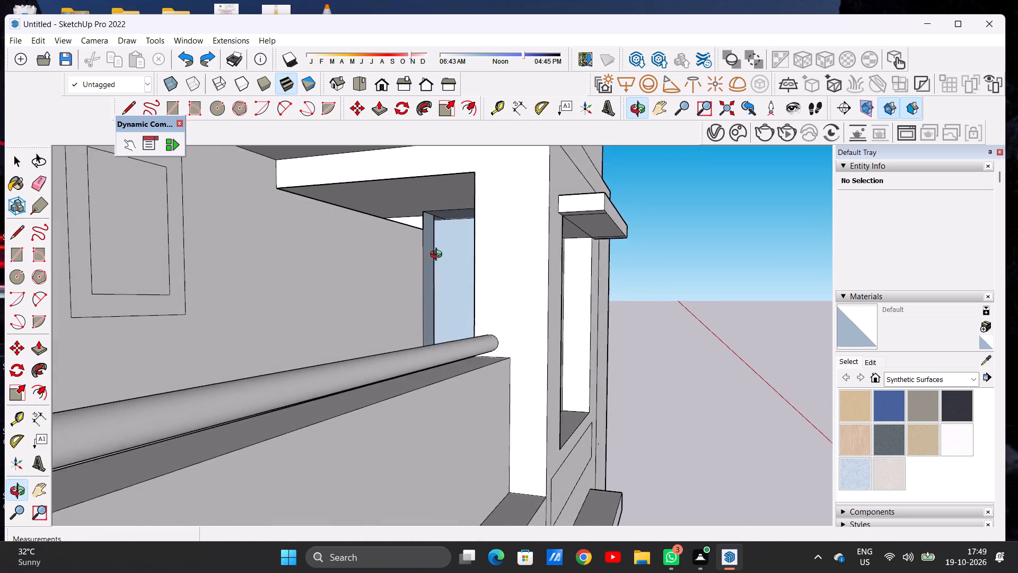
{"action": "middle_click_drag", "start_coordinate": [438, 256], "coordinate": [421, 267]}
{"action": "scroll", "coordinate": [424, 210], "scroll_direction": "up", "scroll_amount": 4}
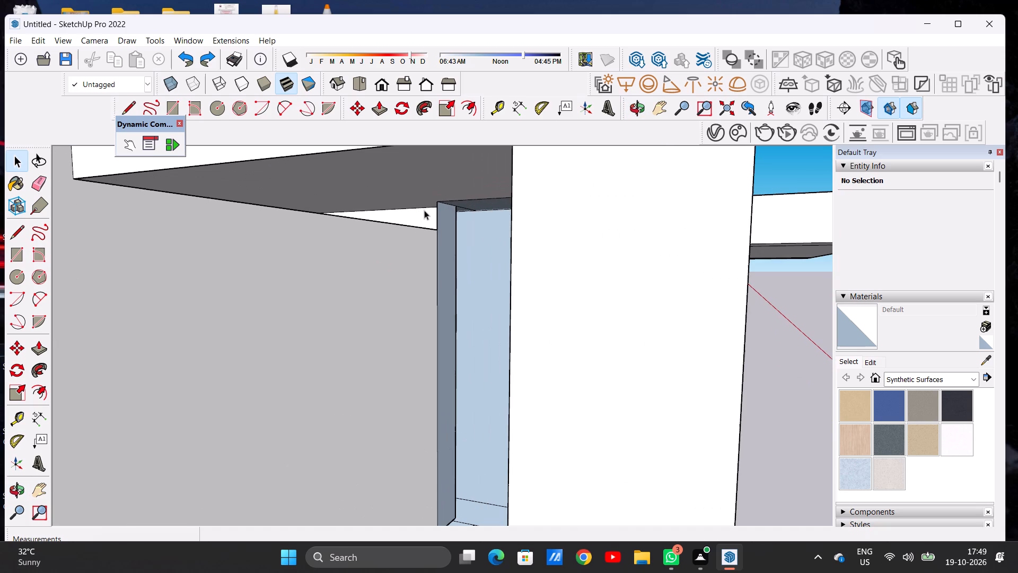
{"action": "key", "text": "l"}
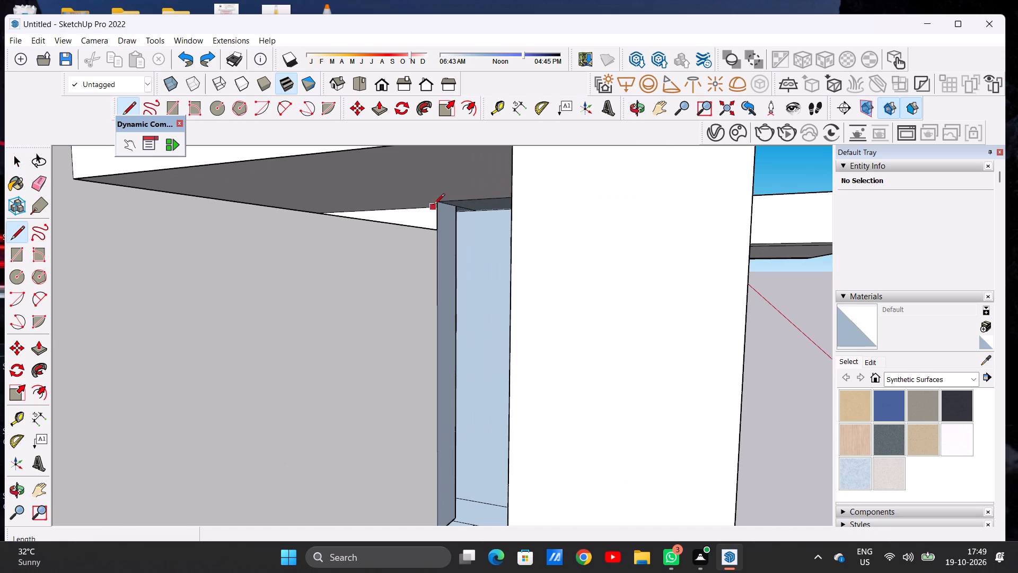
{"action": "left_click", "coordinate": [436, 205]}
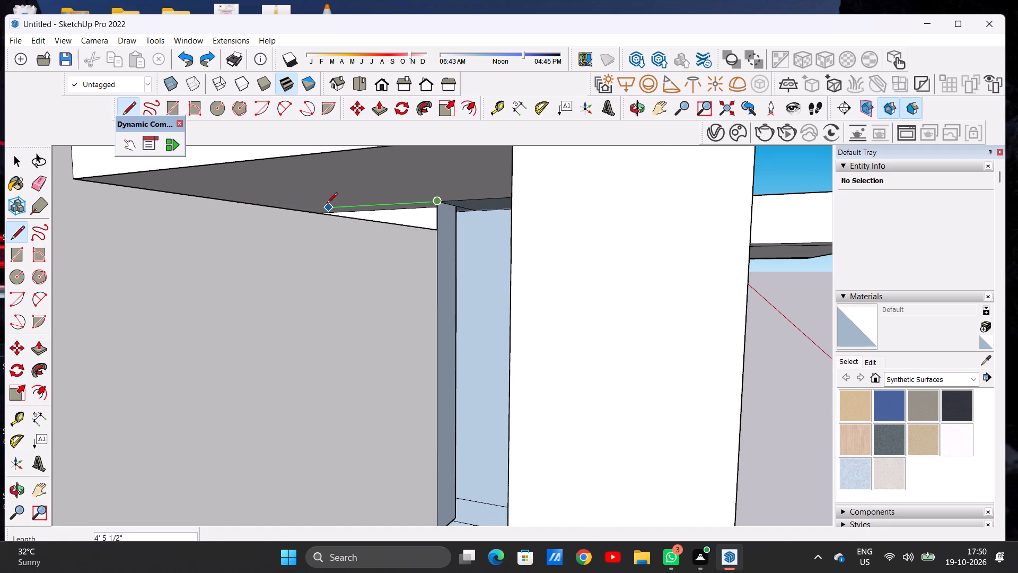
{"action": "left_click", "coordinate": [439, 228]}
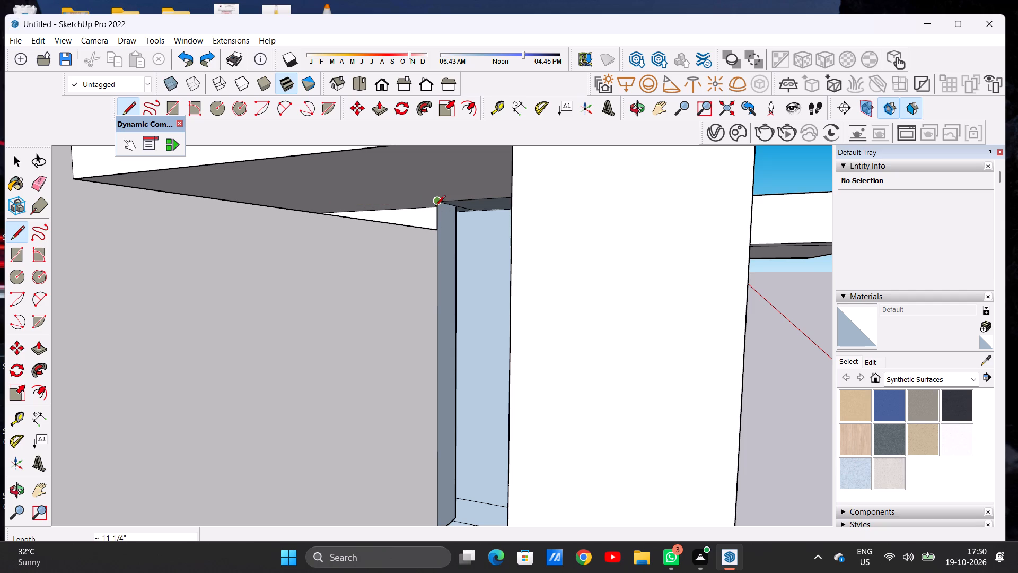
{"action": "left_click", "coordinate": [435, 207]}
{"action": "left_click", "coordinate": [461, 211]}
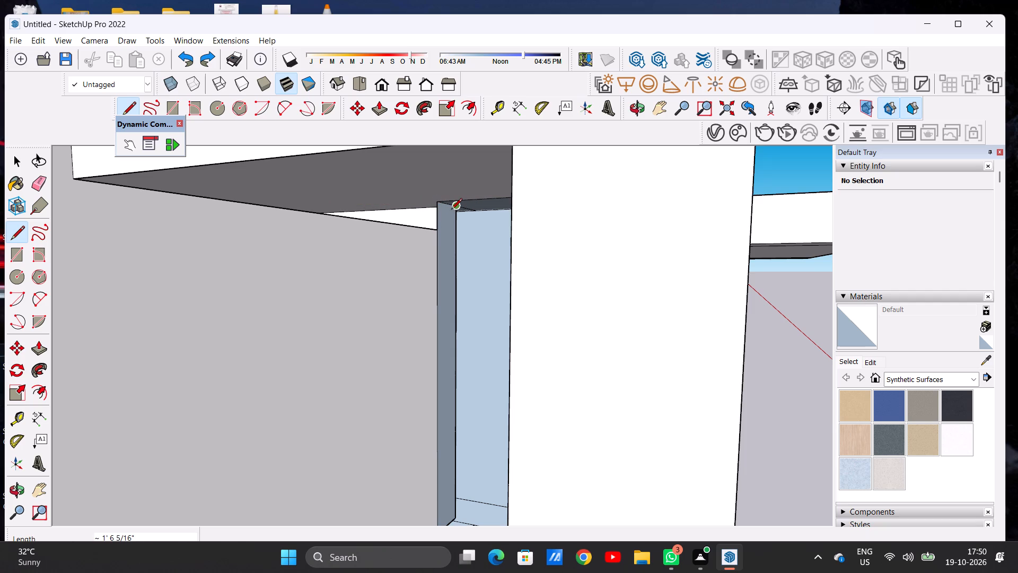
{"action": "left_click", "coordinate": [455, 209]}
{"action": "left_click", "coordinate": [456, 214]}
Draw a line from the same opening's upper jamb corner across to the adjoining overhead edge.
{"action": "scroll", "coordinate": [466, 209], "scroll_direction": "up", "scroll_amount": 11}
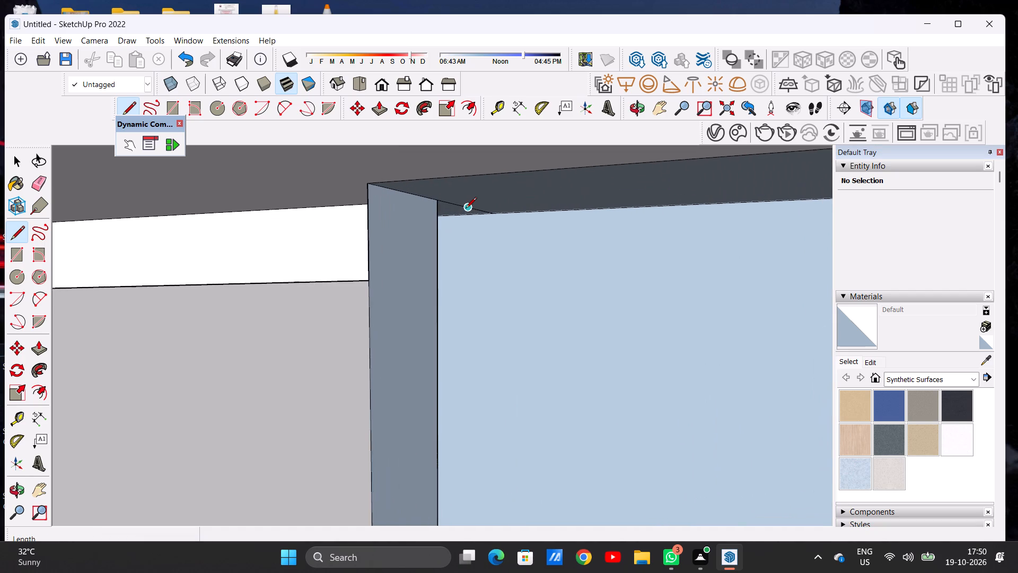
{"action": "middle_click_drag", "start_coordinate": [466, 209], "coordinate": [347, 206]}
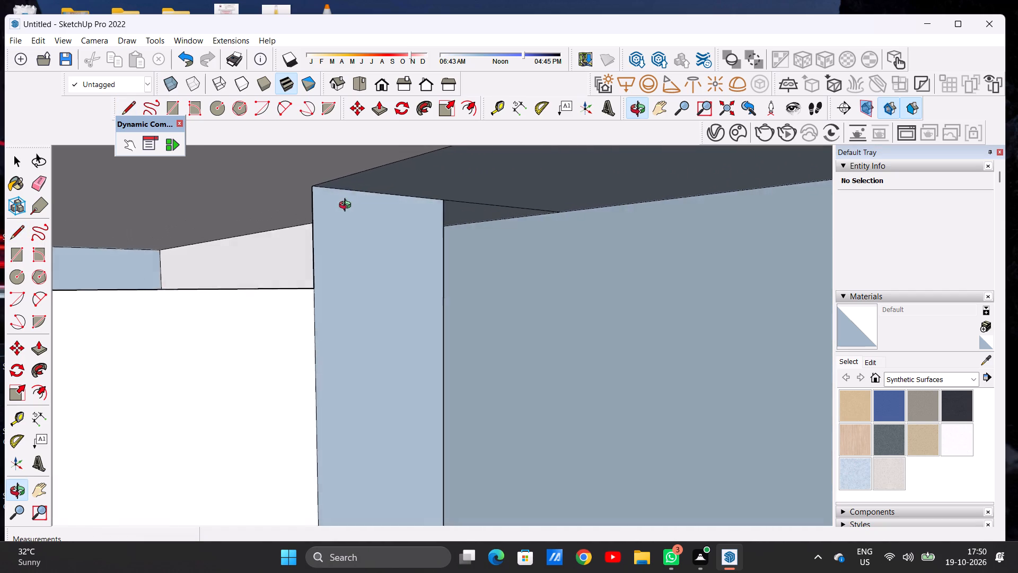
{"action": "middle_click_drag", "start_coordinate": [347, 206], "coordinate": [198, 235]}
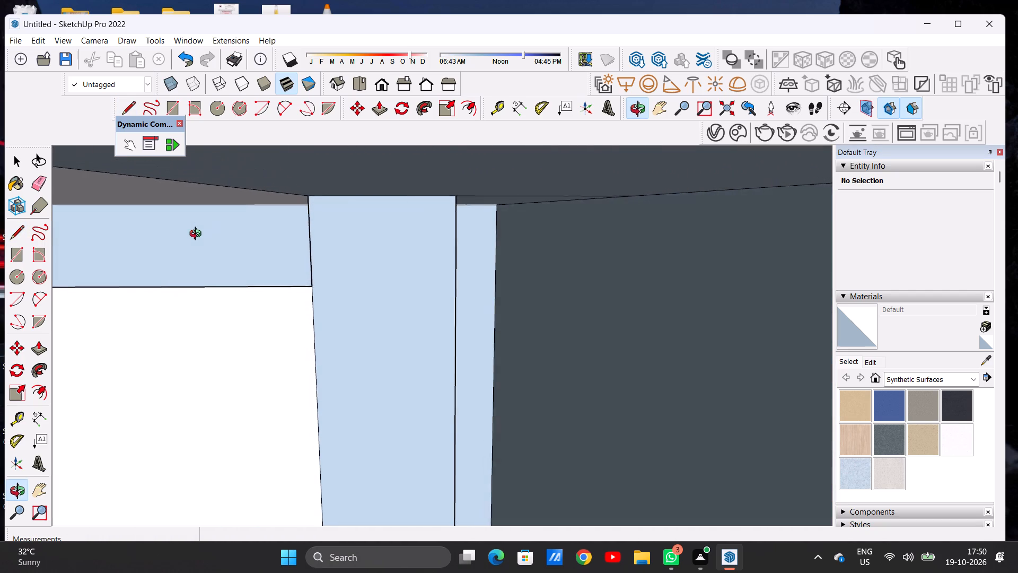
{"action": "middle_click_drag", "start_coordinate": [198, 235], "coordinate": [194, 236]}
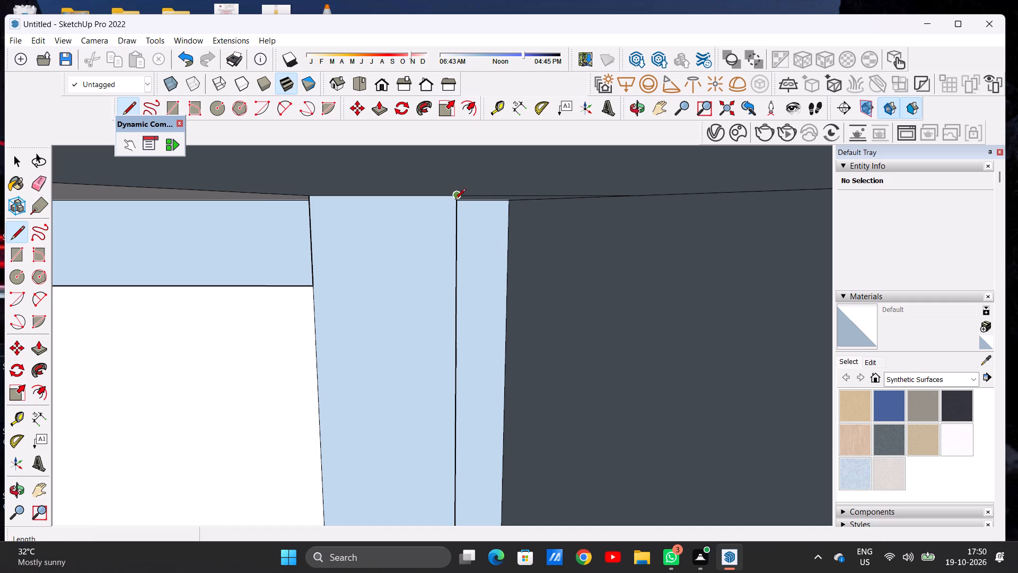
{"action": "left_click", "coordinate": [455, 198]}
{"action": "left_click", "coordinate": [638, 197]}
{"action": "scroll", "coordinate": [633, 323], "scroll_direction": "down", "scroll_amount": 15}
{"action": "key", "text": "space"}
Push/Pull the recessed panel at the parapet's front corner, beside the small slatted opening, out flush with the facade.
{"action": "scroll", "coordinate": [545, 326], "scroll_direction": "down", "scroll_amount": 7}
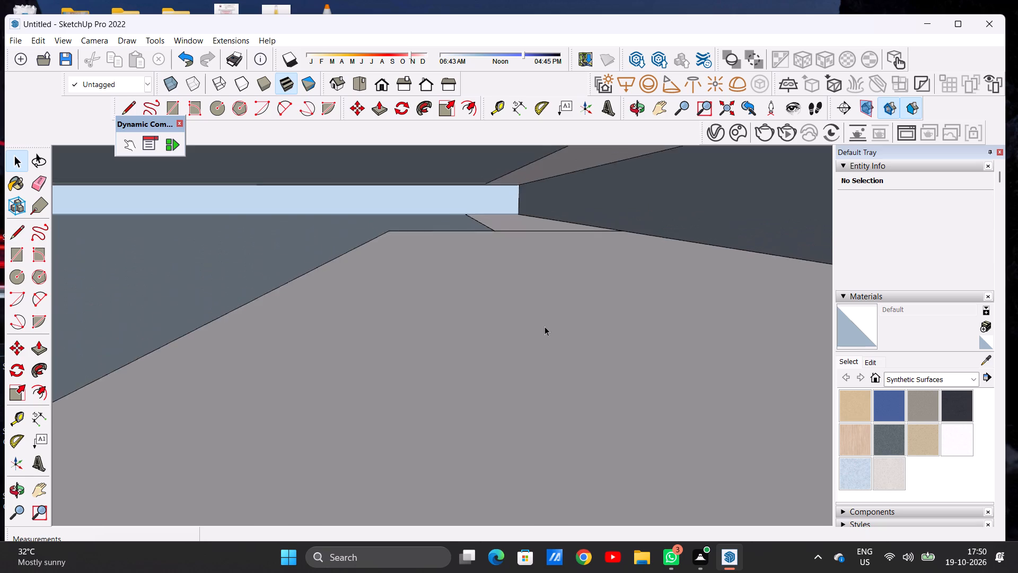
{"action": "scroll", "coordinate": [545, 326], "scroll_direction": "down", "scroll_amount": 20}
{"action": "scroll", "coordinate": [545, 326], "scroll_direction": "down", "scroll_amount": 19}
{"action": "scroll", "coordinate": [523, 338], "scroll_direction": "up", "scroll_amount": 2}
{"action": "scroll", "coordinate": [523, 338], "scroll_direction": "down", "scroll_amount": 12}
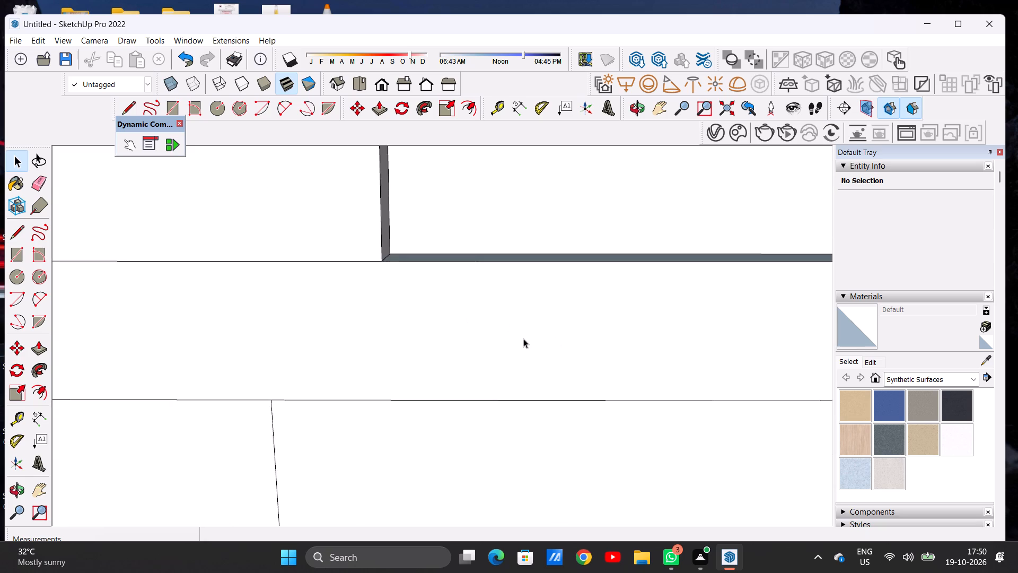
{"action": "scroll", "coordinate": [523, 338], "scroll_direction": "down", "scroll_amount": 20}
{"action": "scroll", "coordinate": [523, 338], "scroll_direction": "down", "scroll_amount": 1}
{"action": "middle_click_drag", "start_coordinate": [543, 317], "coordinate": [466, 406]}
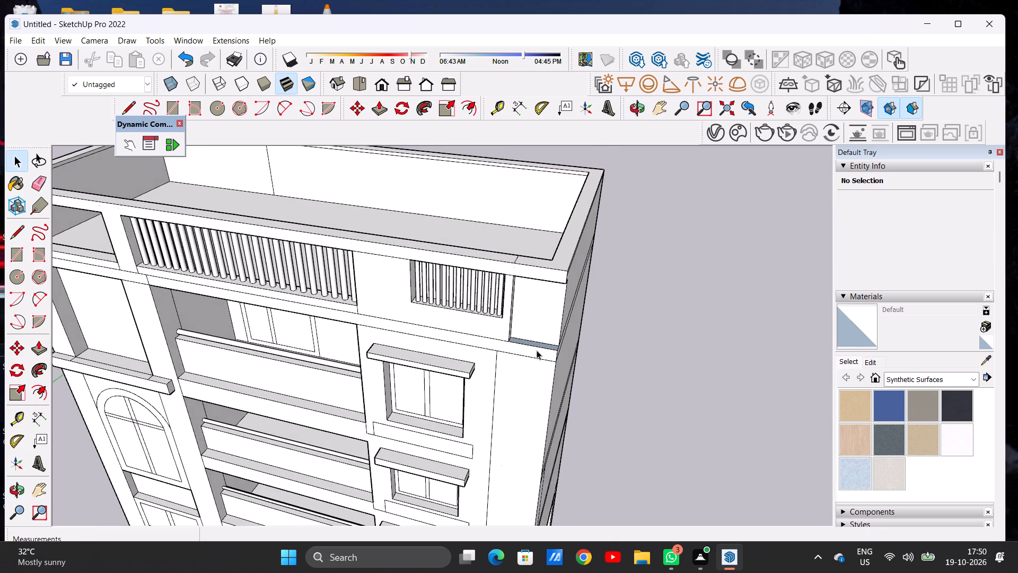
{"action": "scroll", "coordinate": [578, 322], "scroll_direction": "up", "scroll_amount": 5}
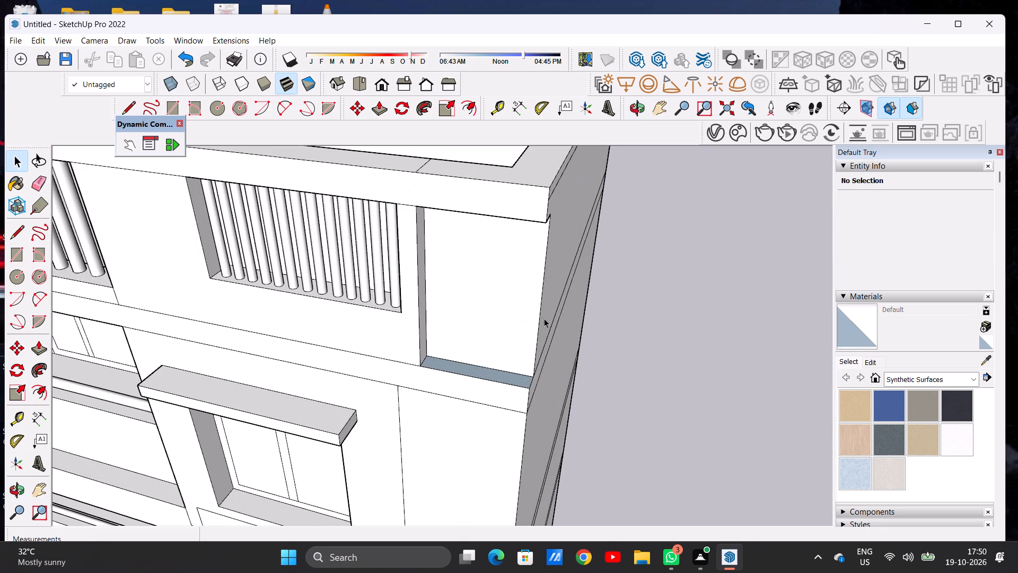
{"action": "key", "text": "p"}
{"action": "scroll", "coordinate": [504, 293], "scroll_direction": "up", "scroll_amount": 3}
{"action": "left_click", "coordinate": [504, 293]}
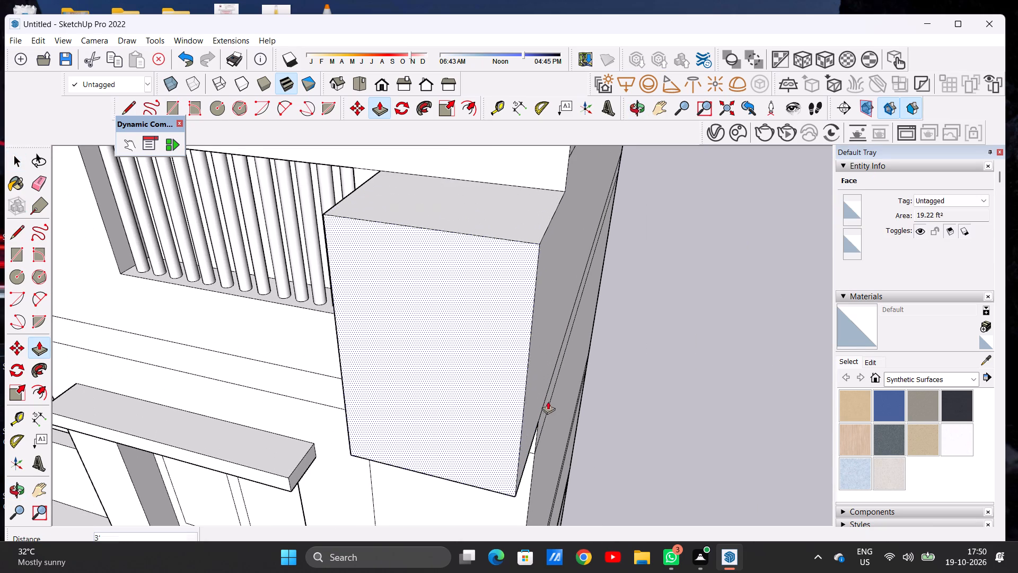
{"action": "left_click", "coordinate": [538, 430]}
{"action": "key", "text": "space"}
Examine the whole building from the front and both sides, including the parapet, side walls and top-floor balcony openings.
{"action": "scroll", "coordinate": [523, 395], "scroll_direction": "down", "scroll_amount": 8}
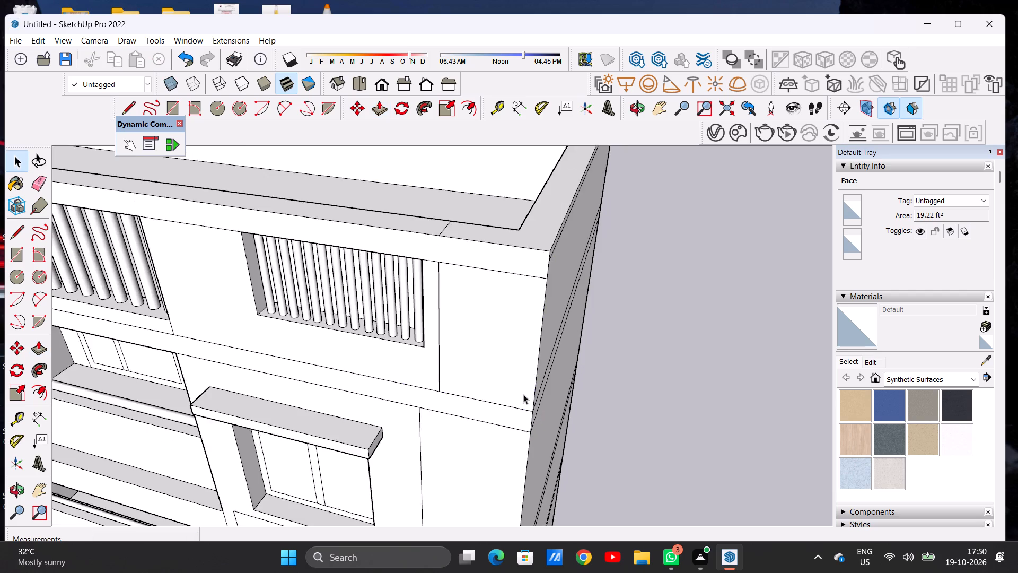
{"action": "scroll", "coordinate": [523, 394], "scroll_direction": "down", "scroll_amount": 9}
{"action": "middle_click_drag", "start_coordinate": [350, 424], "coordinate": [648, 289]}
{"action": "middle_click_drag", "start_coordinate": [391, 422], "coordinate": [504, 418]}
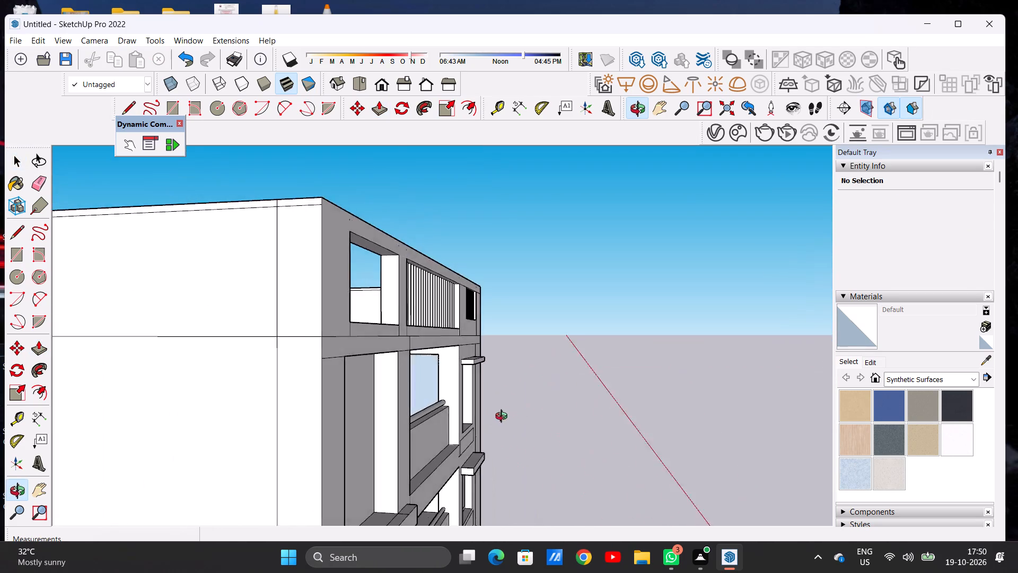
{"action": "middle_click_drag", "start_coordinate": [504, 418], "coordinate": [496, 414]}
{"action": "scroll", "coordinate": [414, 388], "scroll_direction": "up", "scroll_amount": 13}
{"action": "middle_click_drag", "start_coordinate": [478, 351], "coordinate": [358, 351]}
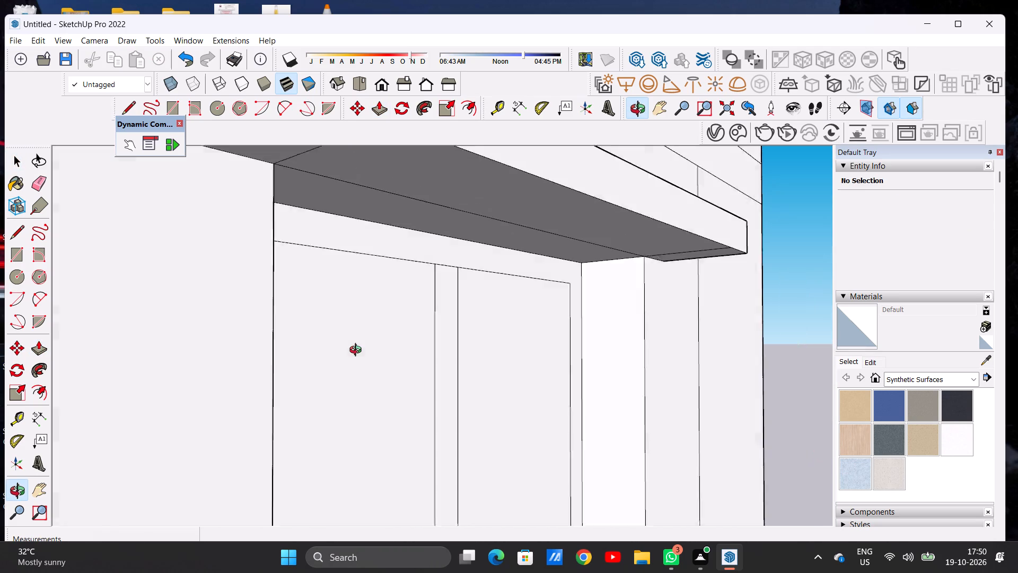
{"action": "middle_click_drag", "start_coordinate": [358, 351], "coordinate": [379, 356]}
{"action": "scroll", "coordinate": [388, 356], "scroll_direction": "up", "scroll_amount": 1}
{"action": "scroll", "coordinate": [453, 353], "scroll_direction": "down", "scroll_amount": 9}
{"action": "scroll", "coordinate": [452, 353], "scroll_direction": "up", "scroll_amount": 1}
{"action": "scroll", "coordinate": [451, 354], "scroll_direction": "down", "scroll_amount": 20}
{"action": "scroll", "coordinate": [451, 354], "scroll_direction": "down", "scroll_amount": 9}
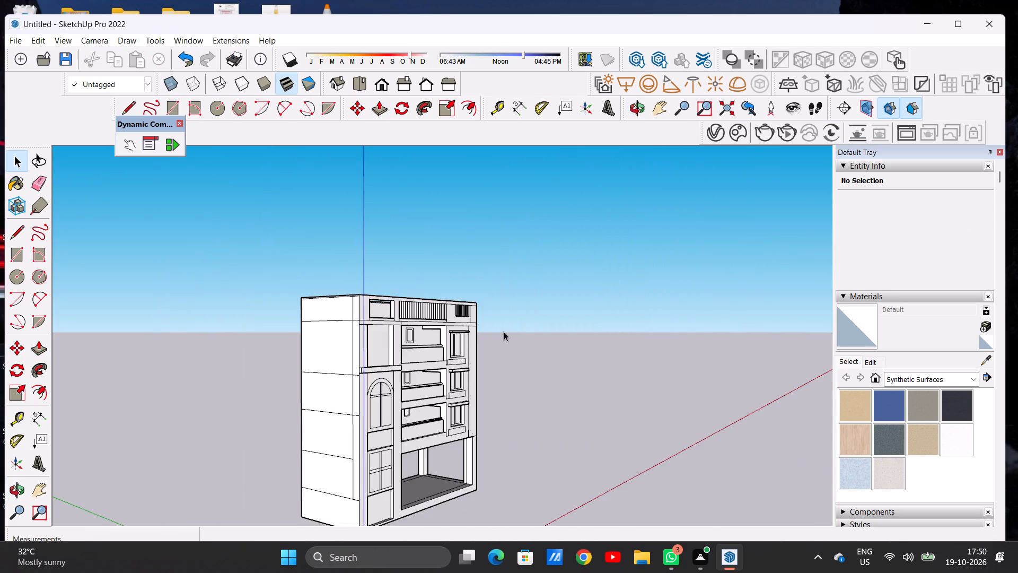
{"action": "middle_click_drag", "start_coordinate": [522, 334], "coordinate": [262, 326]}
{"action": "middle_click_drag", "start_coordinate": [520, 325], "coordinate": [292, 339]}
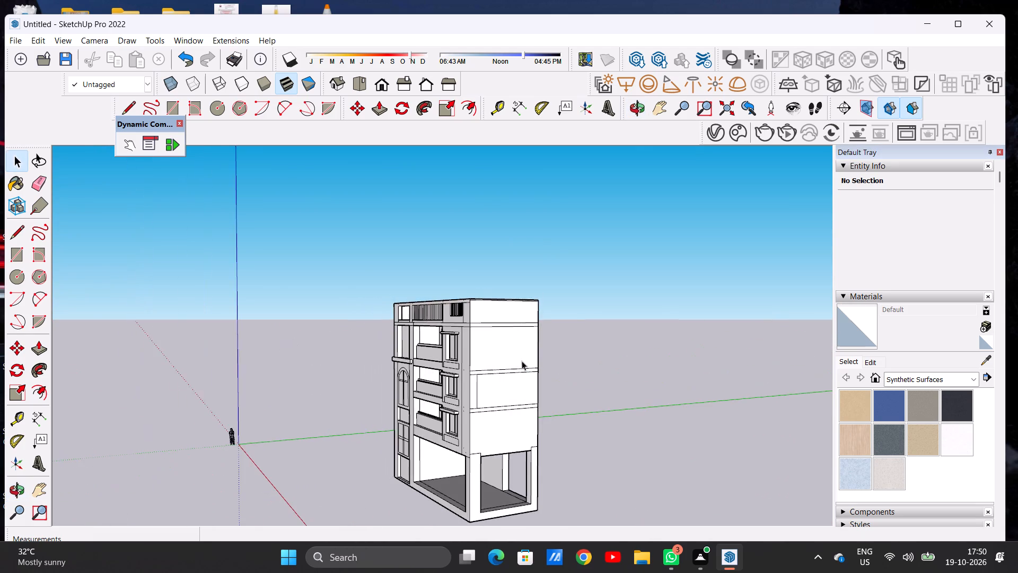
{"action": "scroll", "coordinate": [522, 361], "scroll_direction": "up", "scroll_amount": 6}
{"action": "scroll", "coordinate": [445, 344], "scroll_direction": "up", "scroll_amount": 1}
{"action": "middle_click_drag", "start_coordinate": [445, 344], "coordinate": [581, 342]}
{"action": "middle_click_drag", "start_coordinate": [411, 336], "coordinate": [591, 336]}
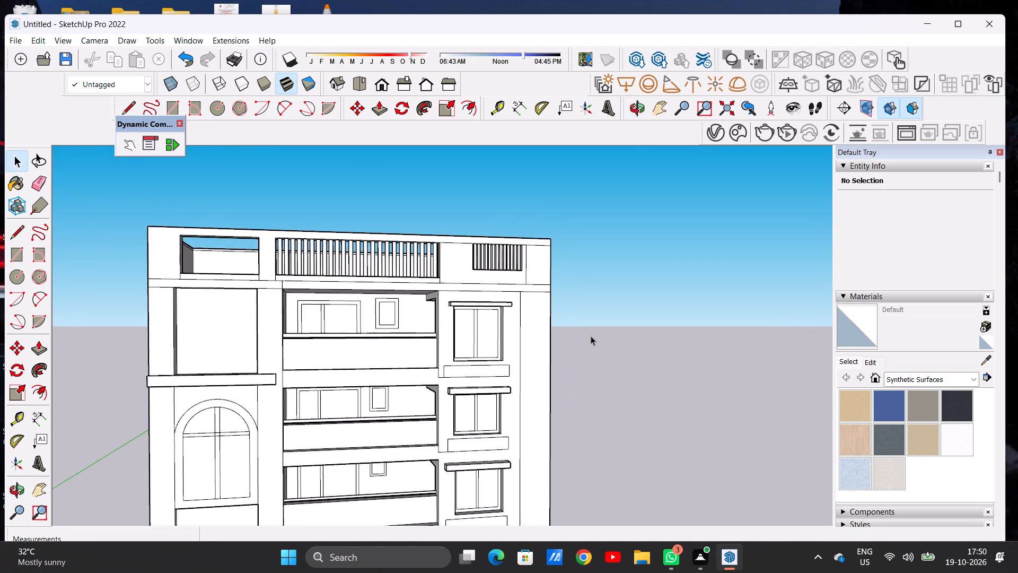
{"action": "scroll", "coordinate": [591, 336], "scroll_direction": "down", "scroll_amount": 6}
{"action": "scroll", "coordinate": [498, 332], "scroll_direction": "up", "scroll_amount": 7}
{"action": "middle_click_drag", "start_coordinate": [429, 309], "coordinate": [663, 314]}
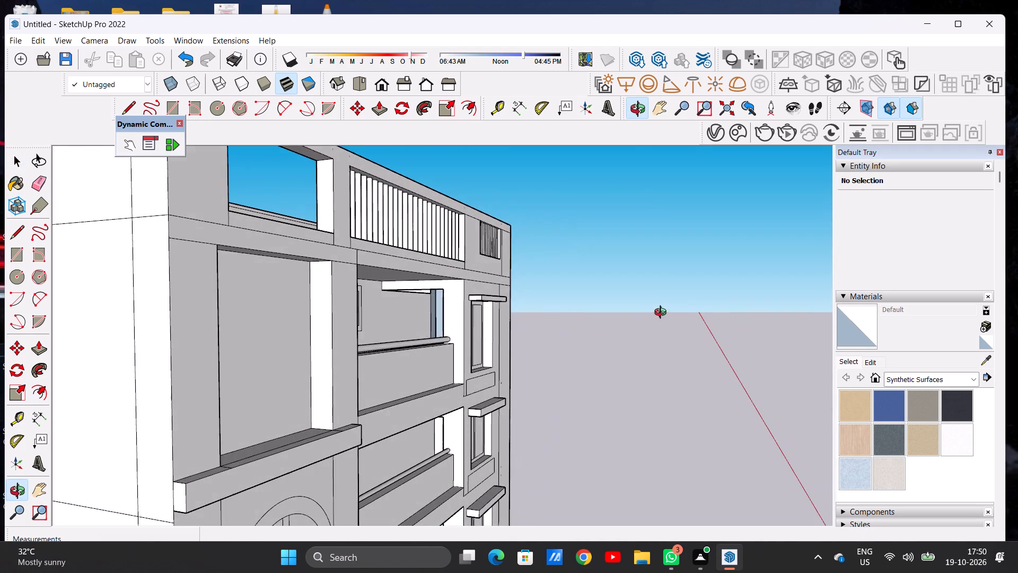
{"action": "middle_click_drag", "start_coordinate": [663, 314], "coordinate": [390, 359]}
{"action": "scroll", "coordinate": [626, 286], "scroll_direction": "down", "scroll_amount": 14}
{"action": "scroll", "coordinate": [469, 317], "scroll_direction": "up", "scroll_amount": 3}
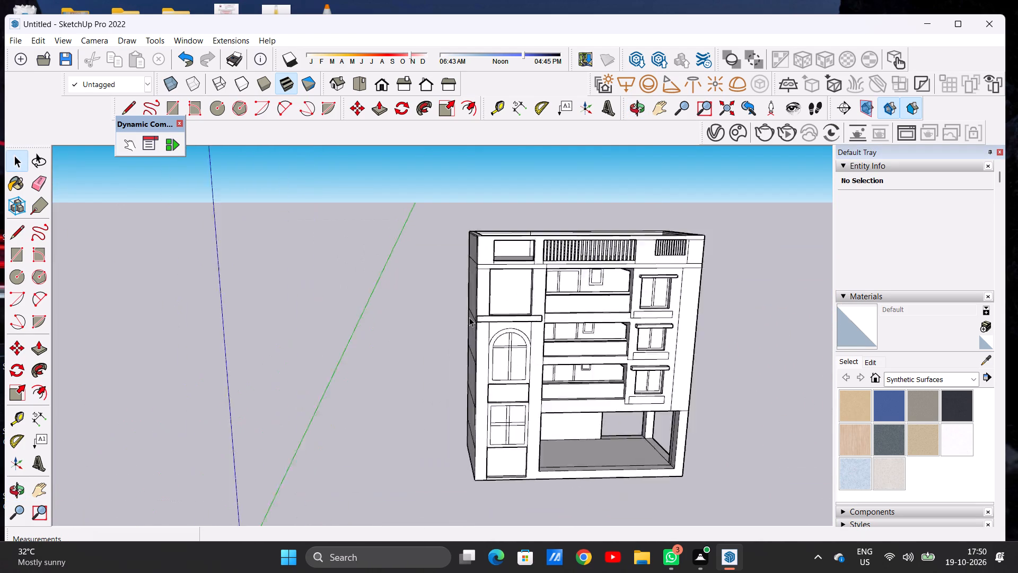
{"action": "scroll", "coordinate": [469, 317], "scroll_direction": "up", "scroll_amount": 5}
{"action": "scroll", "coordinate": [779, 352], "scroll_direction": "up", "scroll_amount": 1}
{"action": "middle_click_drag", "start_coordinate": [779, 352], "coordinate": [486, 317]}
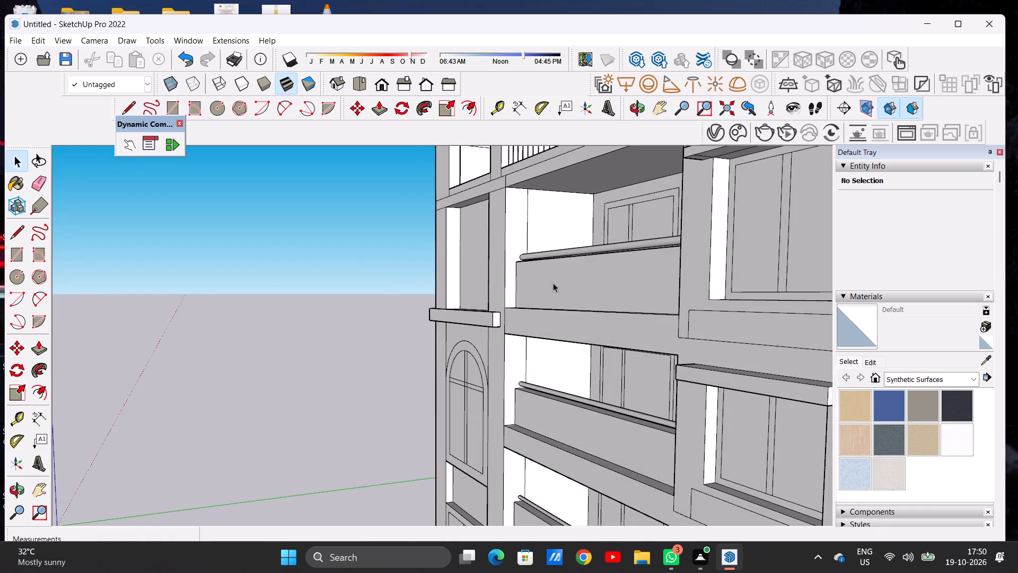
{"action": "scroll", "coordinate": [555, 271], "scroll_direction": "up", "scroll_amount": 4}
{"action": "scroll", "coordinate": [556, 266], "scroll_direction": "down", "scroll_amount": 1}
{"action": "scroll", "coordinate": [556, 266], "scroll_direction": "up", "scroll_amount": 6}
{"action": "scroll", "coordinate": [569, 366], "scroll_direction": "down", "scroll_amount": 20}
{"action": "scroll", "coordinate": [569, 366], "scroll_direction": "down", "scroll_amount": 6}
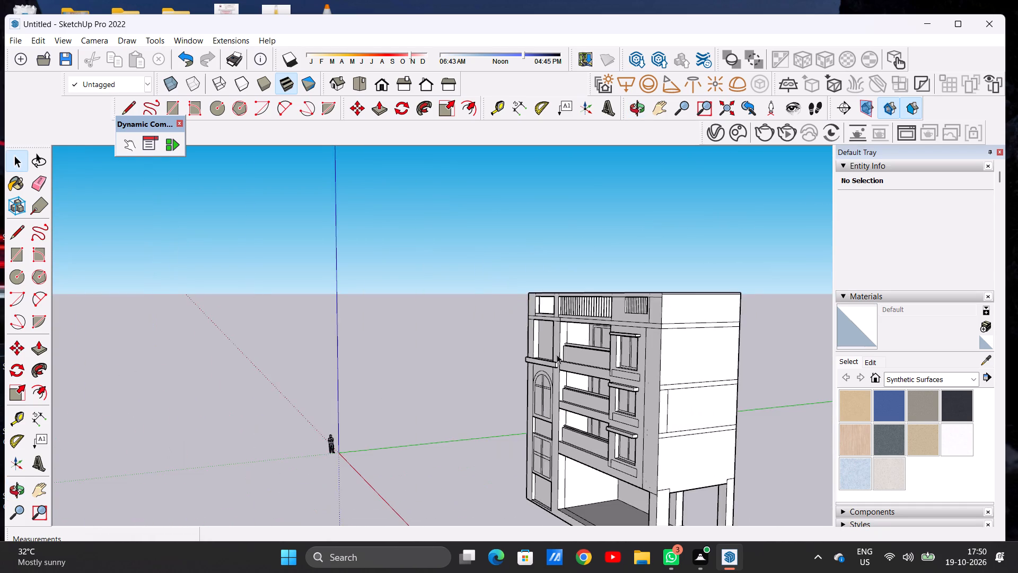
{"action": "middle_click_drag", "start_coordinate": [547, 360], "coordinate": [801, 361]}
{"action": "scroll", "coordinate": [557, 402], "scroll_direction": "down", "scroll_amount": 5}
{"action": "scroll", "coordinate": [484, 398], "scroll_direction": "up", "scroll_amount": 7}
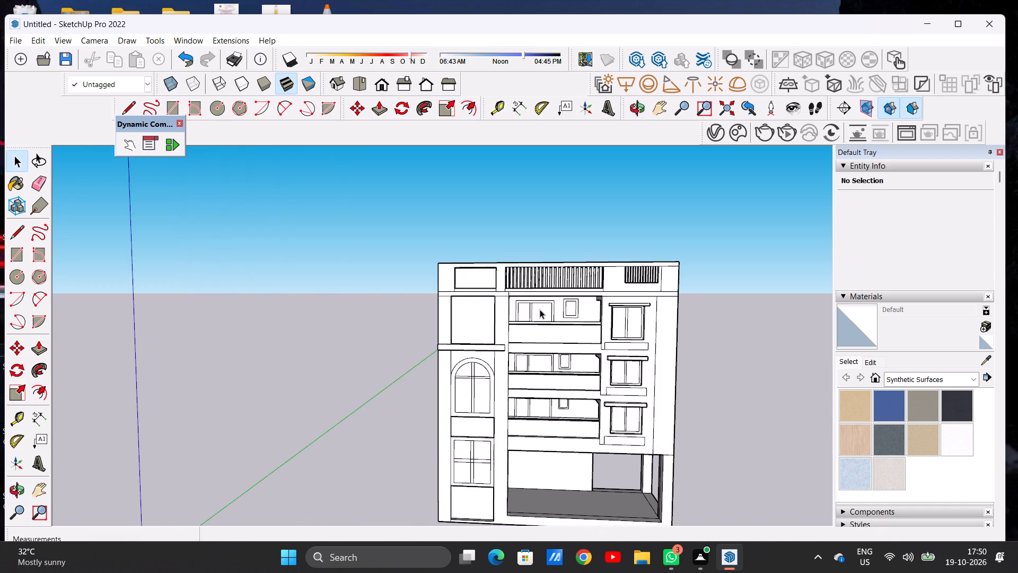
{"action": "scroll", "coordinate": [540, 309], "scroll_direction": "up", "scroll_amount": 8}
{"action": "middle_click_drag", "start_coordinate": [537, 309], "coordinate": [728, 311]}
{"action": "middle_click_drag", "start_coordinate": [711, 313], "coordinate": [567, 324]}
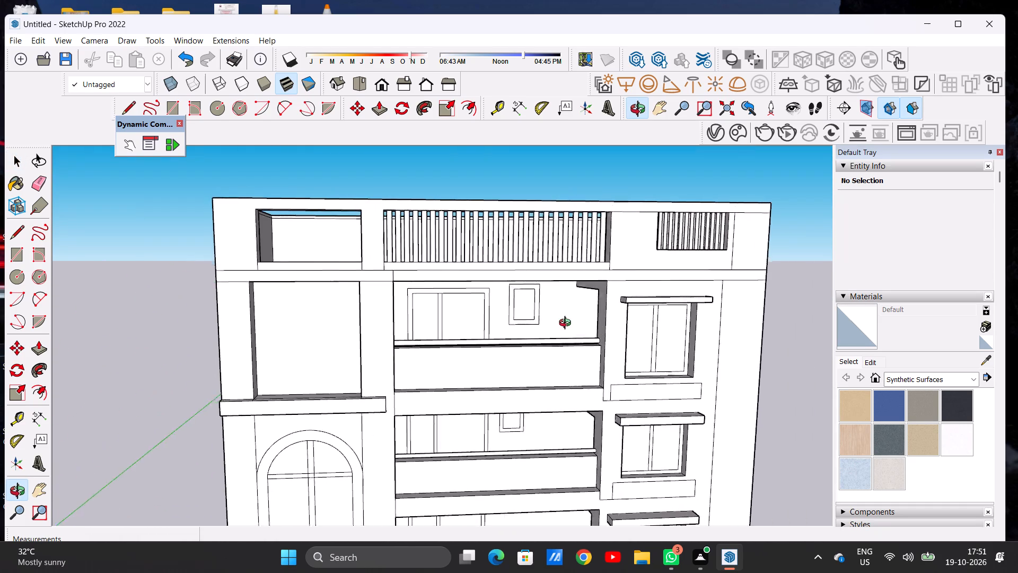
{"action": "middle_click_drag", "start_coordinate": [567, 324], "coordinate": [557, 323]}
{"action": "scroll", "coordinate": [687, 321], "scroll_direction": "down", "scroll_amount": 5}
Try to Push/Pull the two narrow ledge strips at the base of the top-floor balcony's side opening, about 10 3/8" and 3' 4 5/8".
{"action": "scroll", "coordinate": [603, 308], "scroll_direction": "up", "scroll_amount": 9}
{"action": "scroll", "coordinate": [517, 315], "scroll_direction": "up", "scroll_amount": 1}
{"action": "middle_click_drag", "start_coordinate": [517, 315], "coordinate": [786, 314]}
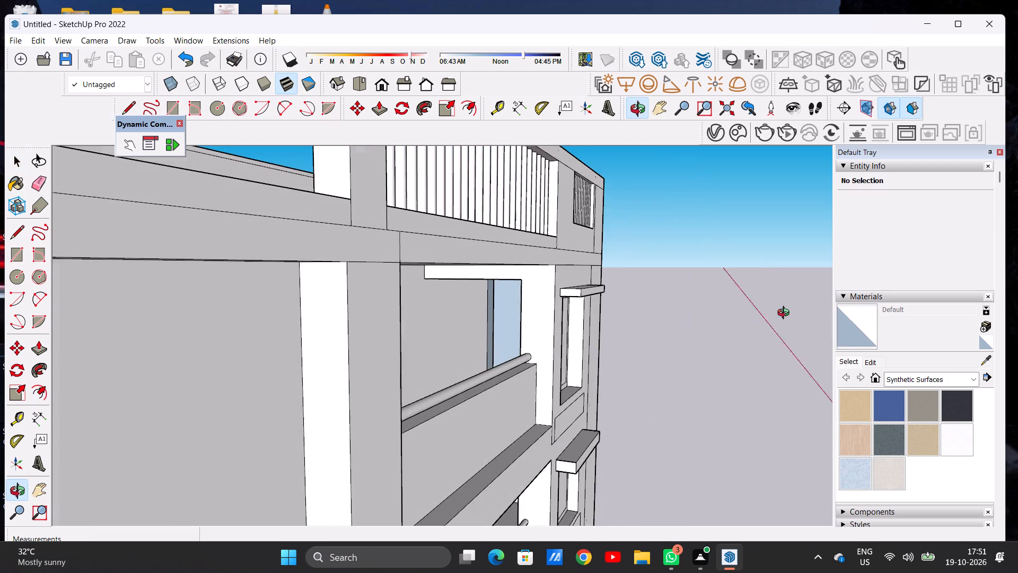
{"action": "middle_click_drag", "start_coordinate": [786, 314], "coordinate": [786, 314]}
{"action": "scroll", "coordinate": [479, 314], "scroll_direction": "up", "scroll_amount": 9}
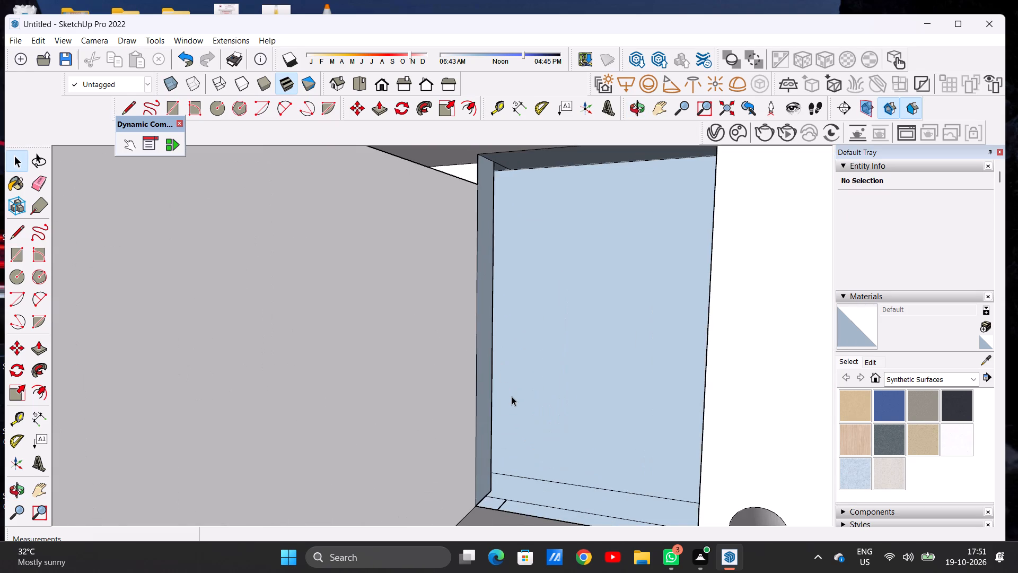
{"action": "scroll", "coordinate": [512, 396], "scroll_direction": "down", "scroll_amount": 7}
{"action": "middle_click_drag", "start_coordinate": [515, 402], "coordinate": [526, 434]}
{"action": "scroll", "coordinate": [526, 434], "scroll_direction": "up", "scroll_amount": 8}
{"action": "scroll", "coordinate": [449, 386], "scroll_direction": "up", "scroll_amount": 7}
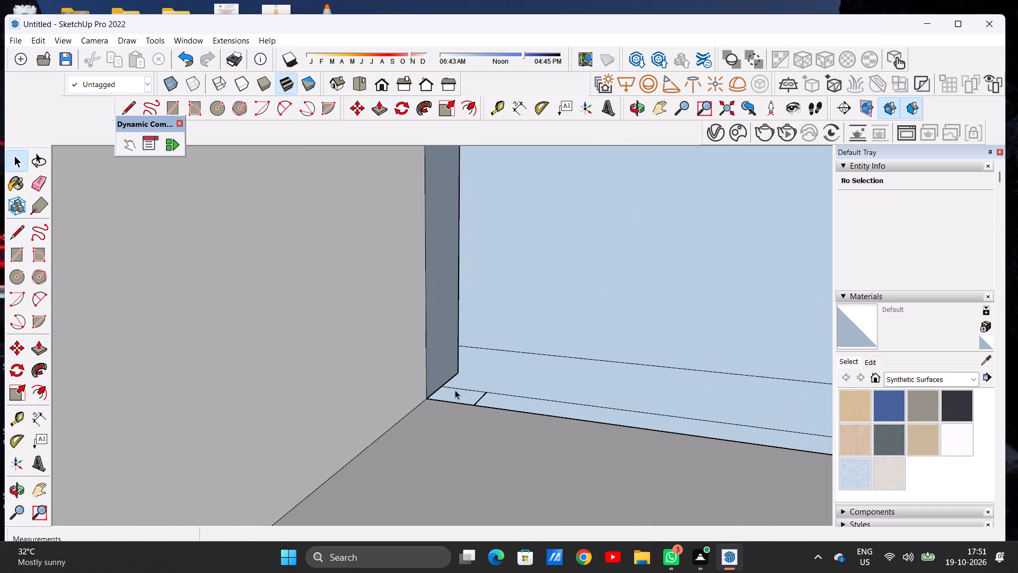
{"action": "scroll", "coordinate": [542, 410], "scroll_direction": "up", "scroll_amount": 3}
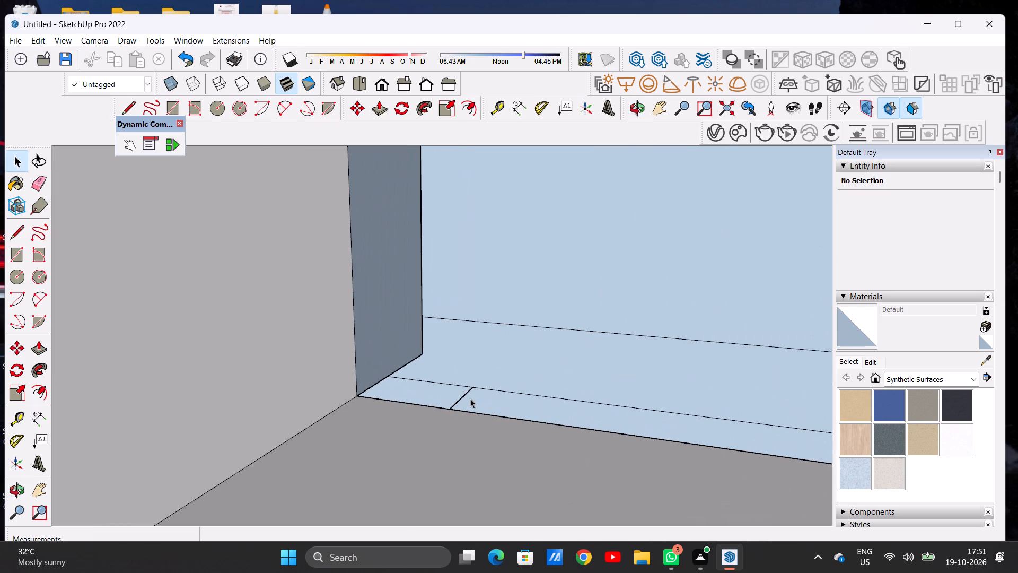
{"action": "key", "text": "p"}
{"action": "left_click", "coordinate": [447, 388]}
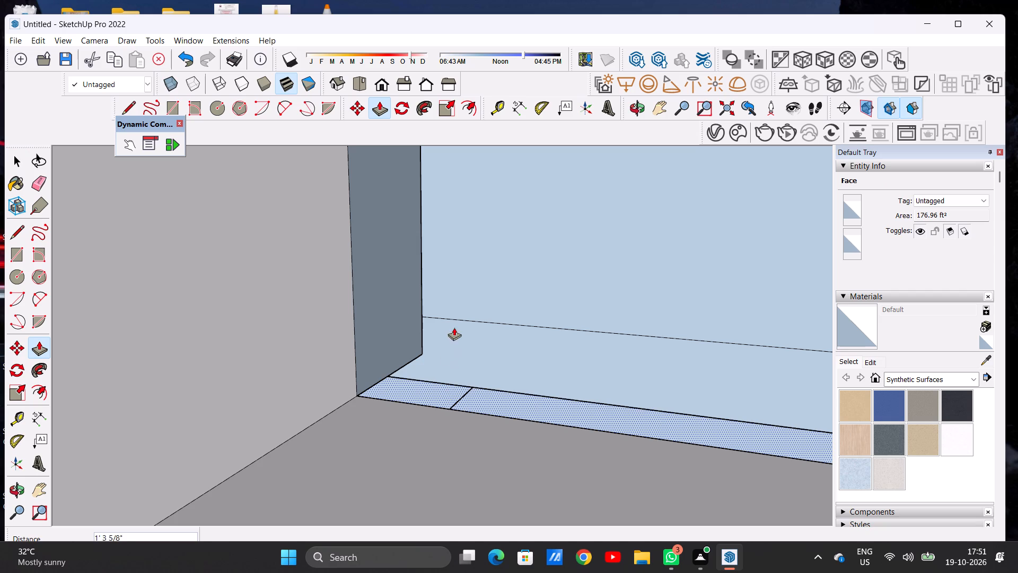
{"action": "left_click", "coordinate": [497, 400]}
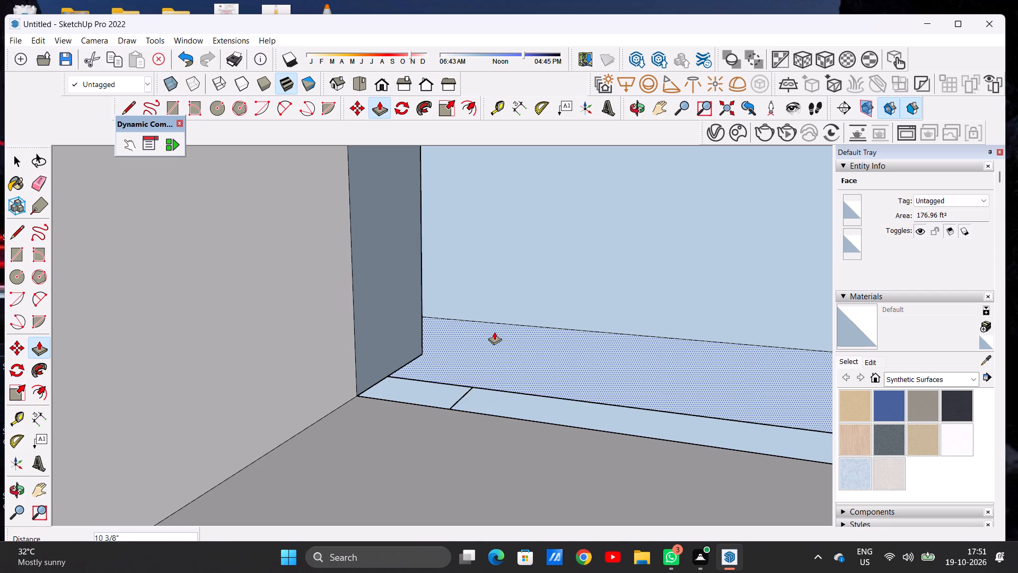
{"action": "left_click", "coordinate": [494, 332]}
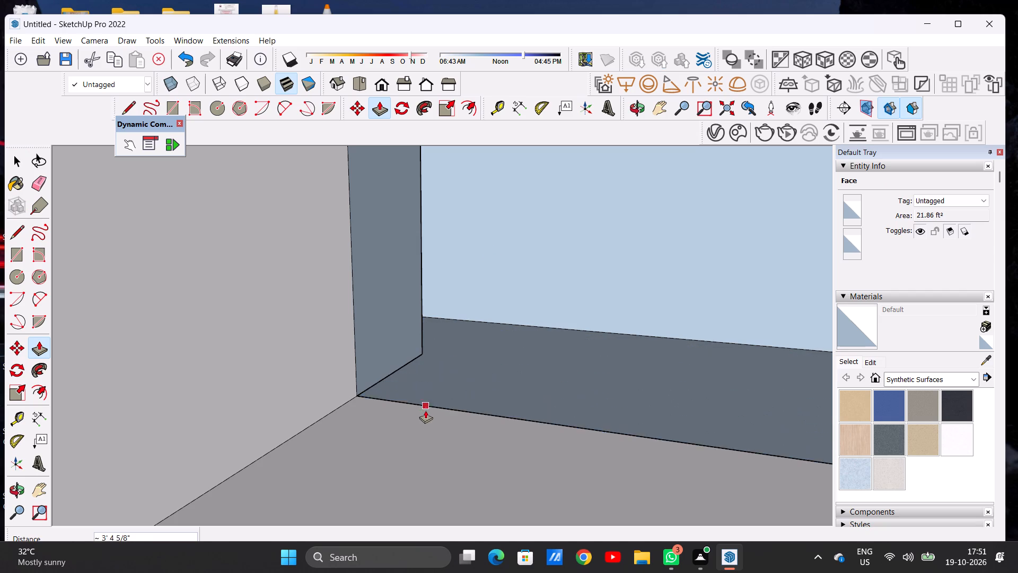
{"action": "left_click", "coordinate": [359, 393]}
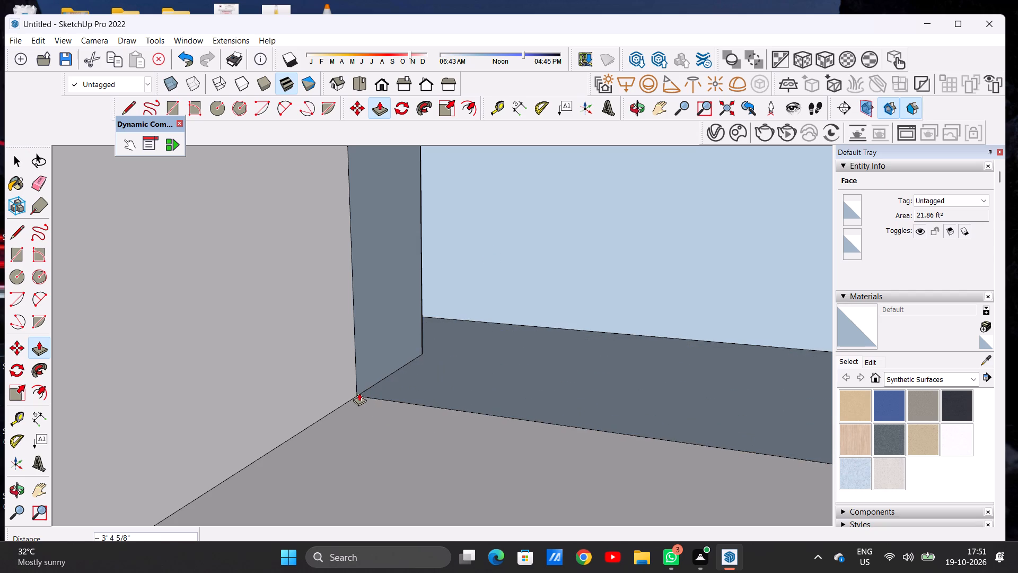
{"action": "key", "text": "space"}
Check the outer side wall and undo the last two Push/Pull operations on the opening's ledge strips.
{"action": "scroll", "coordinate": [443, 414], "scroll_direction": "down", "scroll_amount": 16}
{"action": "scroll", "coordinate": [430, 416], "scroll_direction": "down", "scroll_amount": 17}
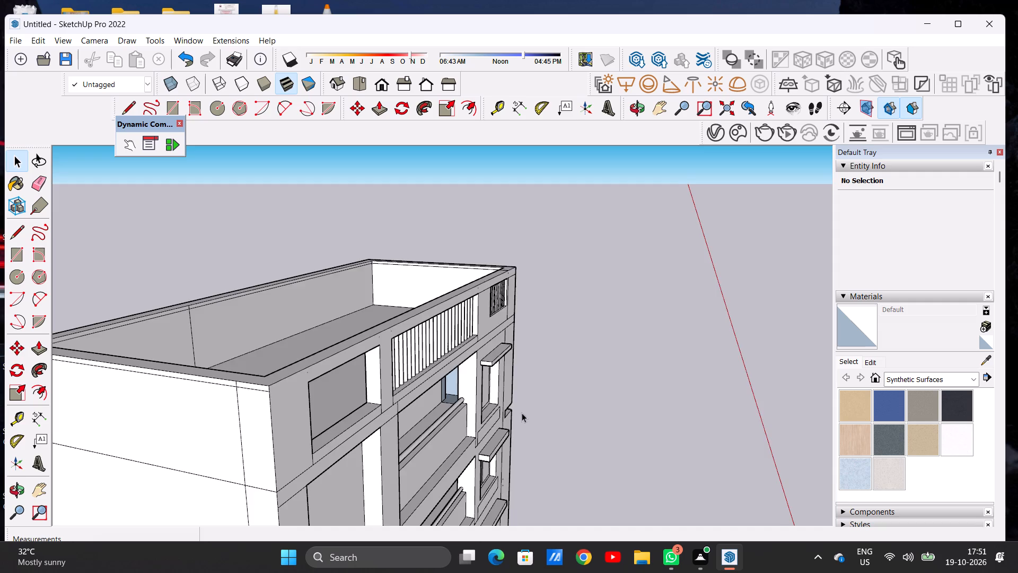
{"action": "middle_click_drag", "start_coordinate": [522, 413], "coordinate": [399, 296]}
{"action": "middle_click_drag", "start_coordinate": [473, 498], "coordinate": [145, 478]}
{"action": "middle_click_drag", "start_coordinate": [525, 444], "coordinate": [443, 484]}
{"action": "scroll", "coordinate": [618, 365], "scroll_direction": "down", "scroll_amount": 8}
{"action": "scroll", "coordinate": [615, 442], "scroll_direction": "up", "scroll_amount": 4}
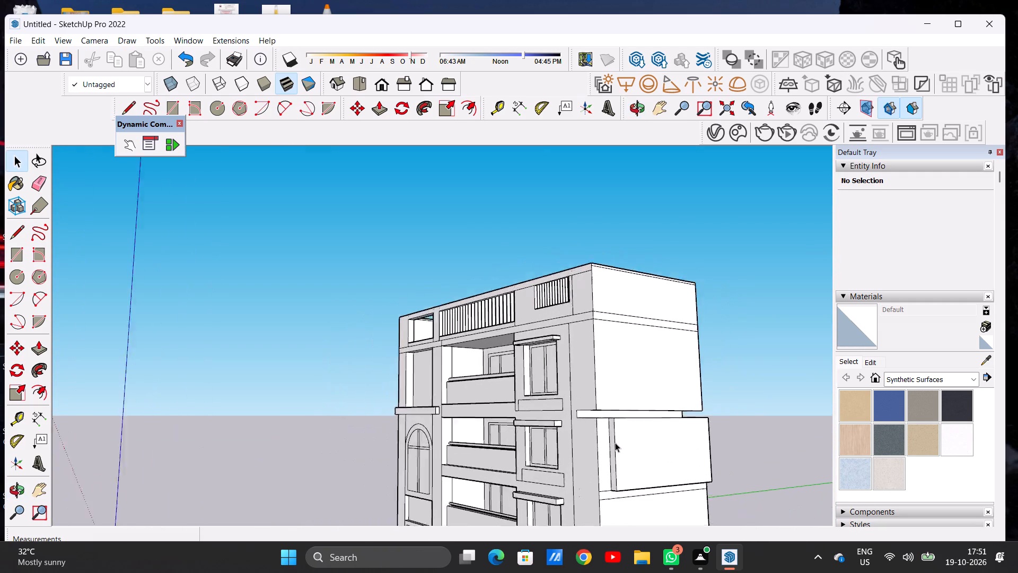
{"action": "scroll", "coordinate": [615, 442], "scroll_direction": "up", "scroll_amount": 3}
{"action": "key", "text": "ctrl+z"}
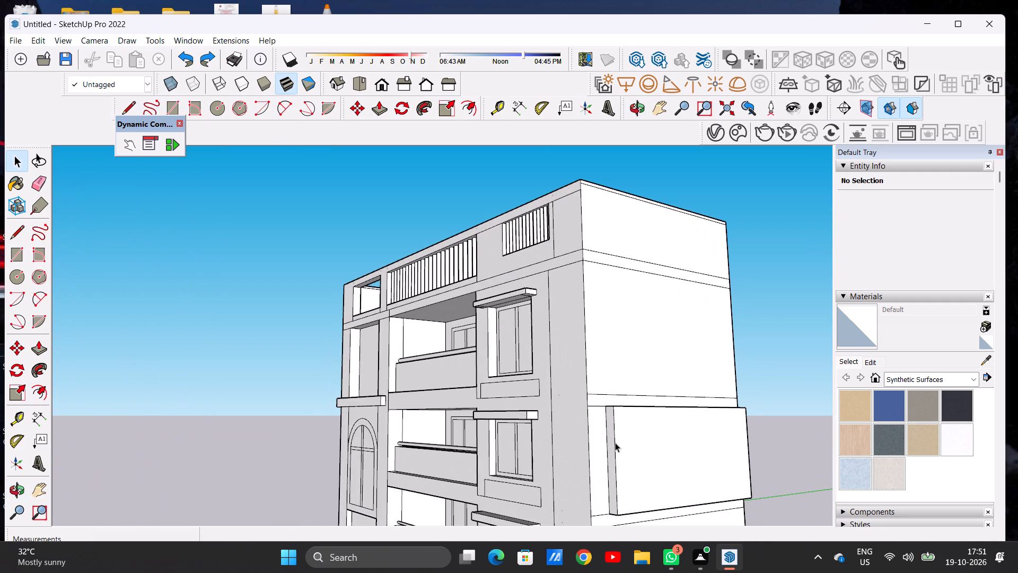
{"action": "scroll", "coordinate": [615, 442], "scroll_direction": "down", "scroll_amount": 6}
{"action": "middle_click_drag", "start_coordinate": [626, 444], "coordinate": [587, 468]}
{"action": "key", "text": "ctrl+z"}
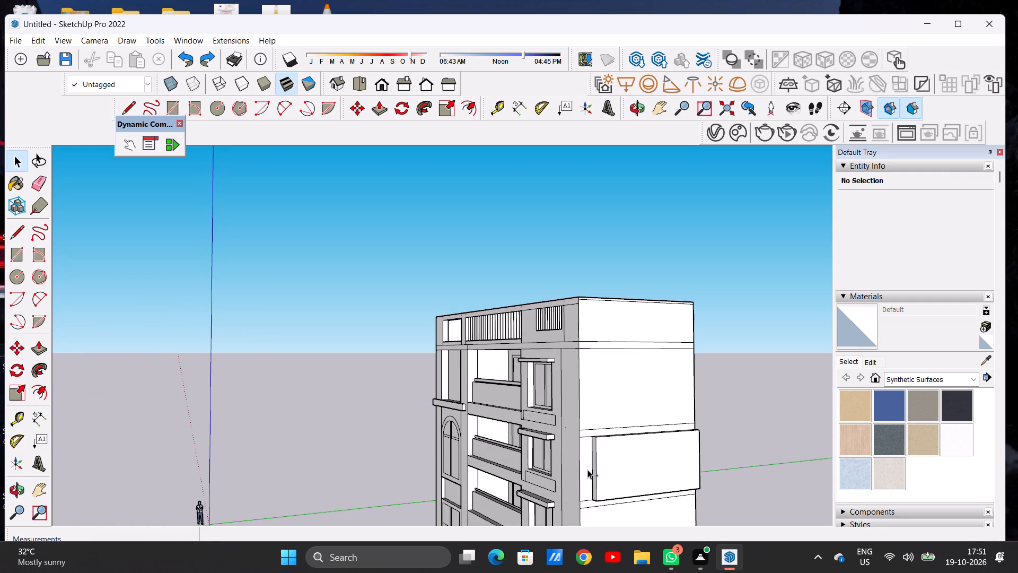
Examine the front and side of the building and the side recess of the balcony below the top floor up close.
{"action": "scroll", "coordinate": [573, 398], "scroll_direction": "down", "scroll_amount": 7}
{"action": "middle_click_drag", "start_coordinate": [526, 406], "coordinate": [670, 412]}
{"action": "scroll", "coordinate": [584, 428], "scroll_direction": "up", "scroll_amount": 4}
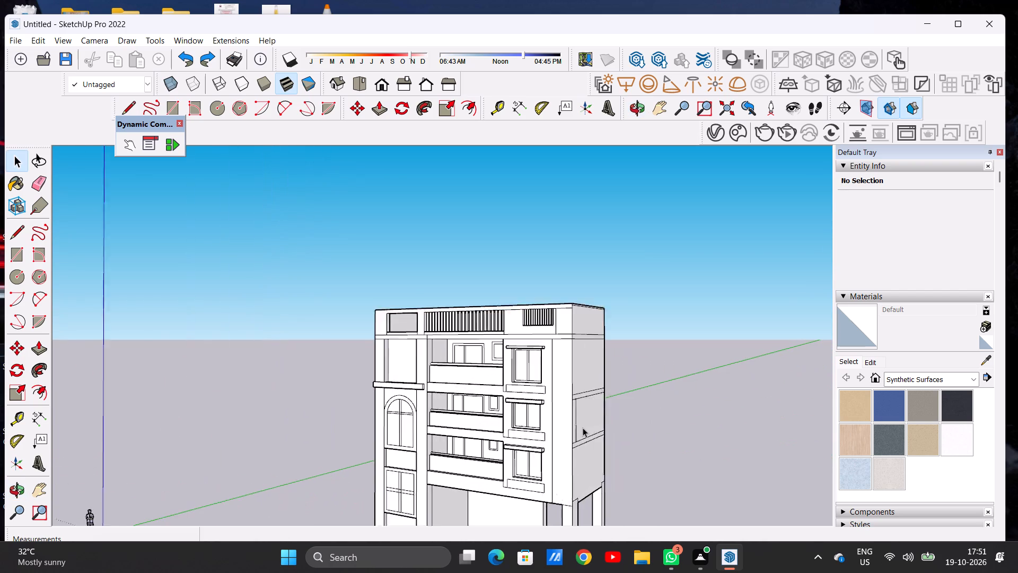
{"action": "scroll", "coordinate": [583, 428], "scroll_direction": "up", "scroll_amount": 1}
{"action": "middle_click_drag", "start_coordinate": [413, 405], "coordinate": [745, 409]}
{"action": "scroll", "coordinate": [523, 409], "scroll_direction": "up", "scroll_amount": 5}
{"action": "scroll", "coordinate": [364, 385], "scroll_direction": "up", "scroll_amount": 8}
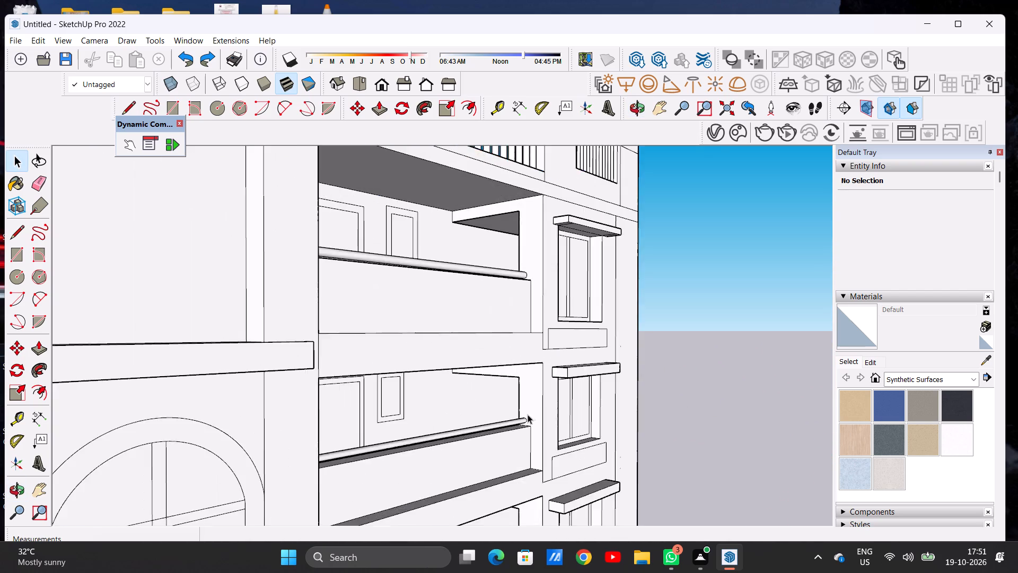
{"action": "scroll", "coordinate": [528, 414], "scroll_direction": "up", "scroll_amount": 15}
{"action": "middle_click_drag", "start_coordinate": [426, 404], "coordinate": [545, 408]}
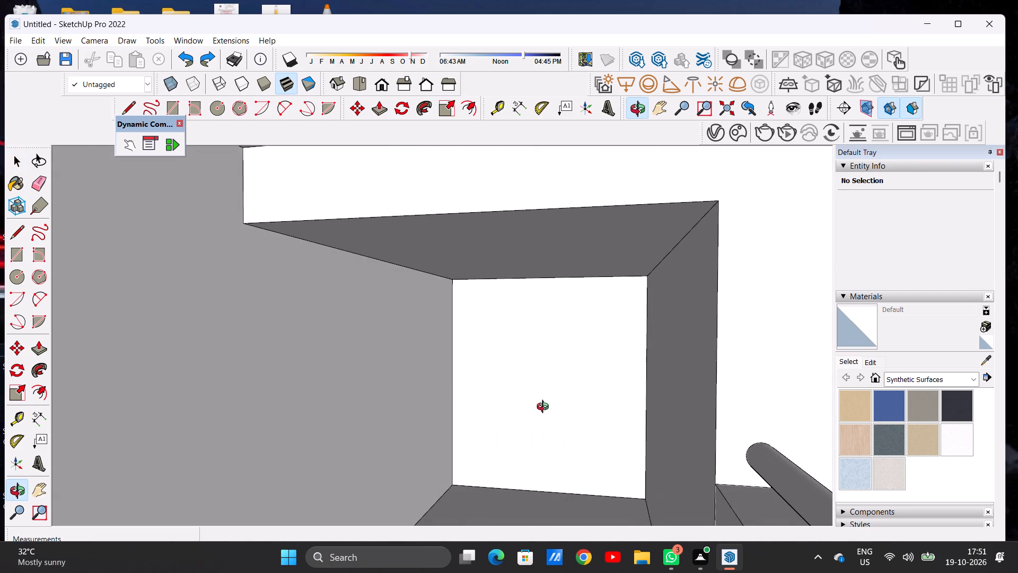
{"action": "middle_click_drag", "start_coordinate": [545, 408], "coordinate": [470, 418]}
{"action": "scroll", "coordinate": [468, 419], "scroll_direction": "down", "scroll_amount": 20}
Push/Pull the blue back face behind the top-floor balcony's side opening about 9' 7 1/4" to the opening's upper jamb corner.
{"action": "scroll", "coordinate": [472, 334], "scroll_direction": "up", "scroll_amount": 4}
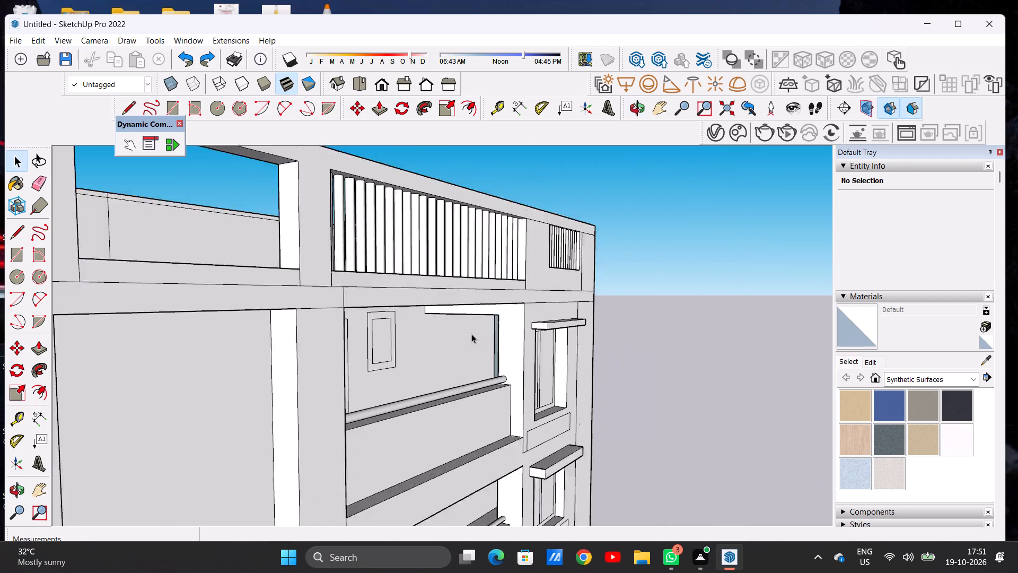
{"action": "scroll", "coordinate": [471, 334], "scroll_direction": "up", "scroll_amount": 10}
{"action": "middle_click_drag", "start_coordinate": [472, 345], "coordinate": [551, 362]}
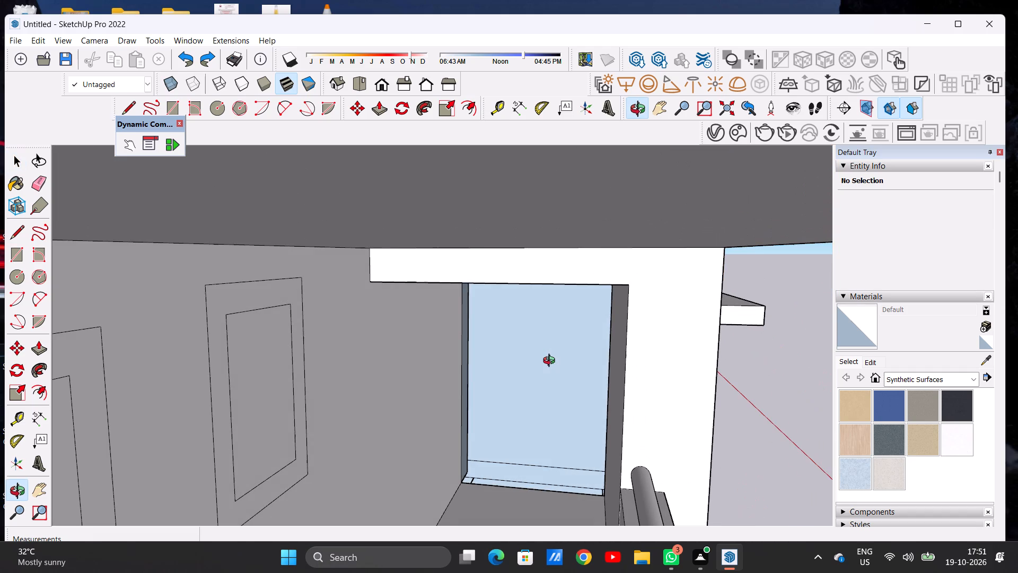
{"action": "middle_click_drag", "start_coordinate": [551, 362], "coordinate": [572, 326]}
{"action": "scroll", "coordinate": [557, 297], "scroll_direction": "up", "scroll_amount": 2}
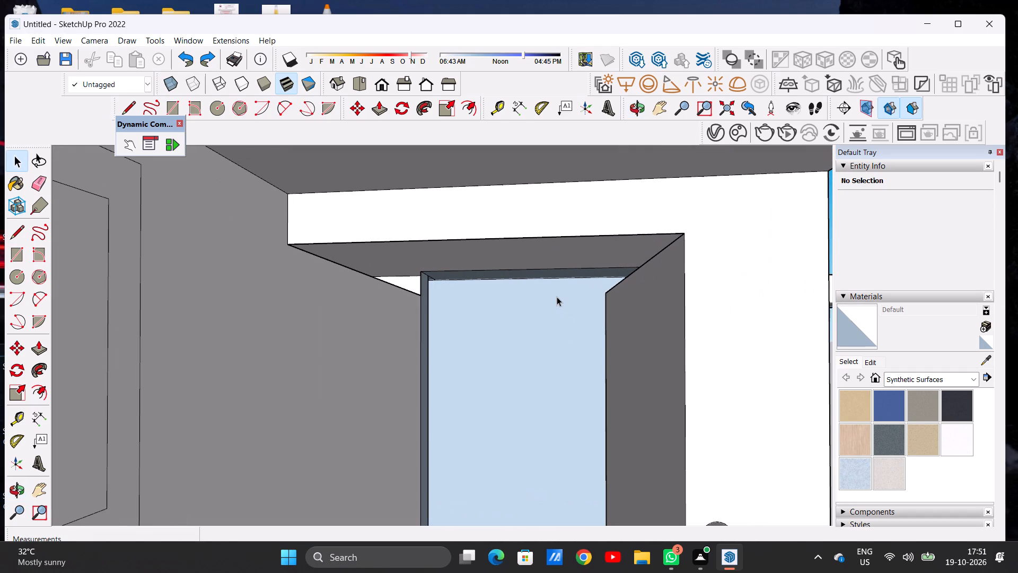
{"action": "key", "text": "p"}
{"action": "left_click", "coordinate": [467, 386]}
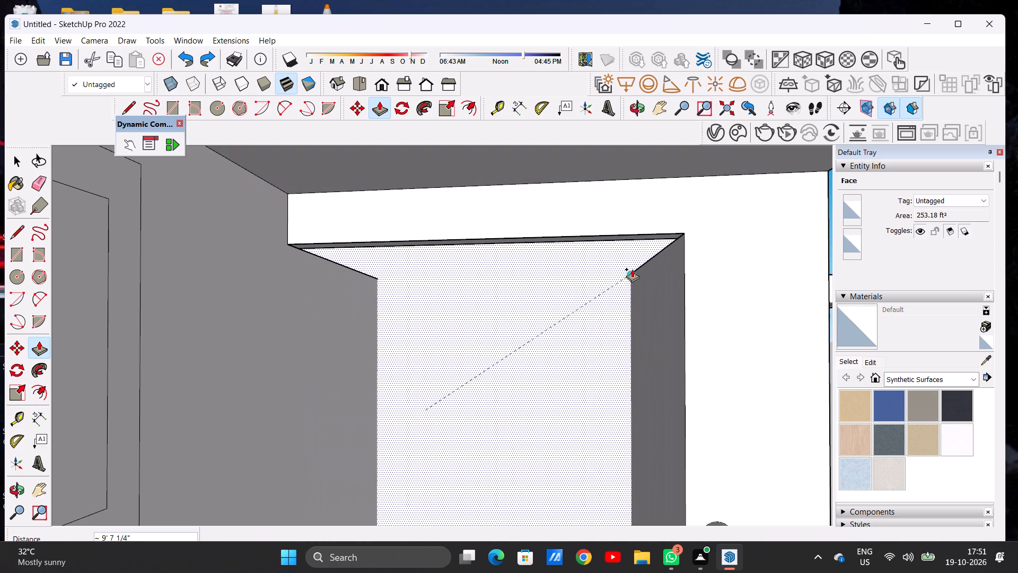
{"action": "left_click", "coordinate": [632, 269]}
{"action": "key", "text": "space"}
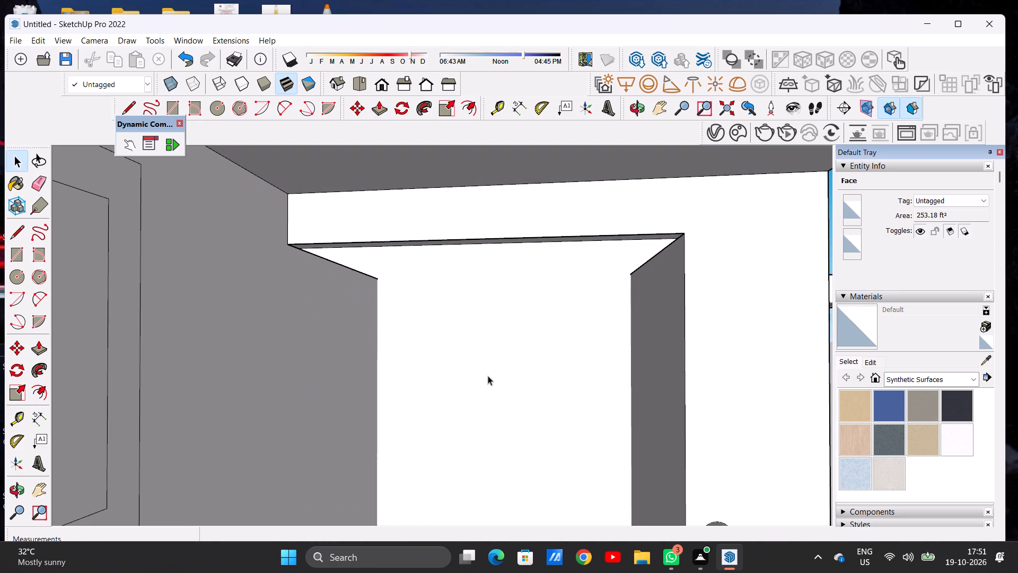
Push/Pull the back face inside the top-floor balcony's side opening about 3' 6 5/8" deeper.
{"action": "scroll", "coordinate": [478, 388], "scroll_direction": "down", "scroll_amount": 16}
{"action": "left_click", "coordinate": [382, 81]}
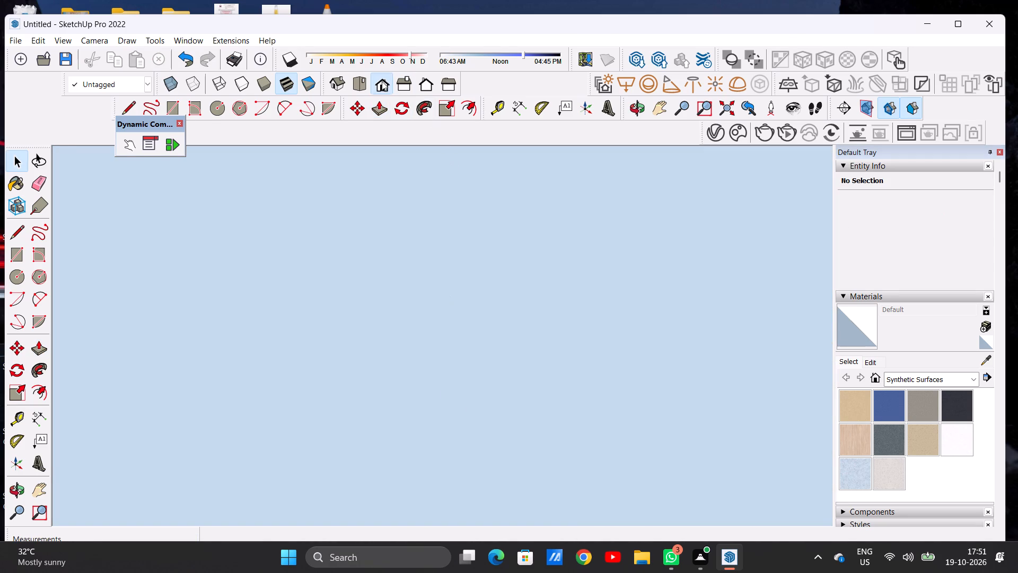
{"action": "scroll", "coordinate": [421, 374], "scroll_direction": "down", "scroll_amount": 20}
{"action": "middle_click_drag", "start_coordinate": [671, 350], "coordinate": [574, 351]}
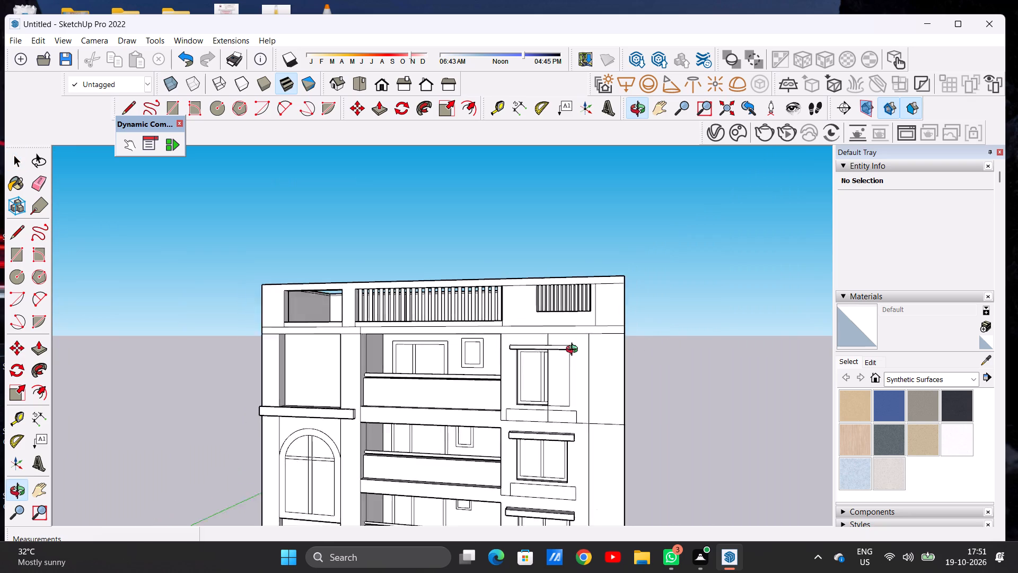
{"action": "middle_click_drag", "start_coordinate": [574, 351], "coordinate": [668, 357]}
{"action": "scroll", "coordinate": [668, 357], "scroll_direction": "down", "scroll_amount": 1}
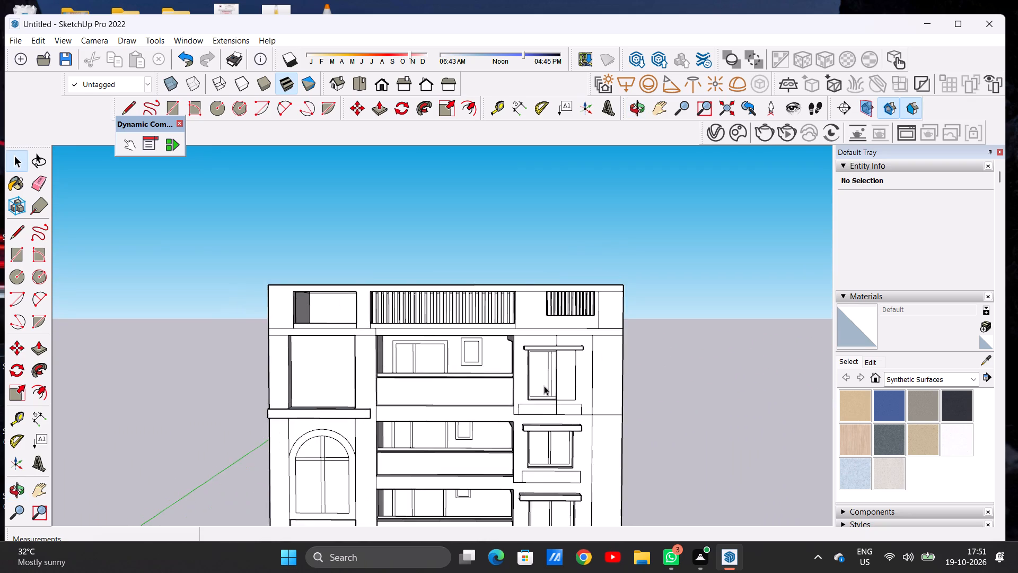
{"action": "scroll", "coordinate": [544, 386], "scroll_direction": "up", "scroll_amount": 7}
{"action": "middle_click_drag", "start_coordinate": [544, 386], "coordinate": [698, 375]}
{"action": "middle_click_drag", "start_coordinate": [356, 361], "coordinate": [454, 404]}
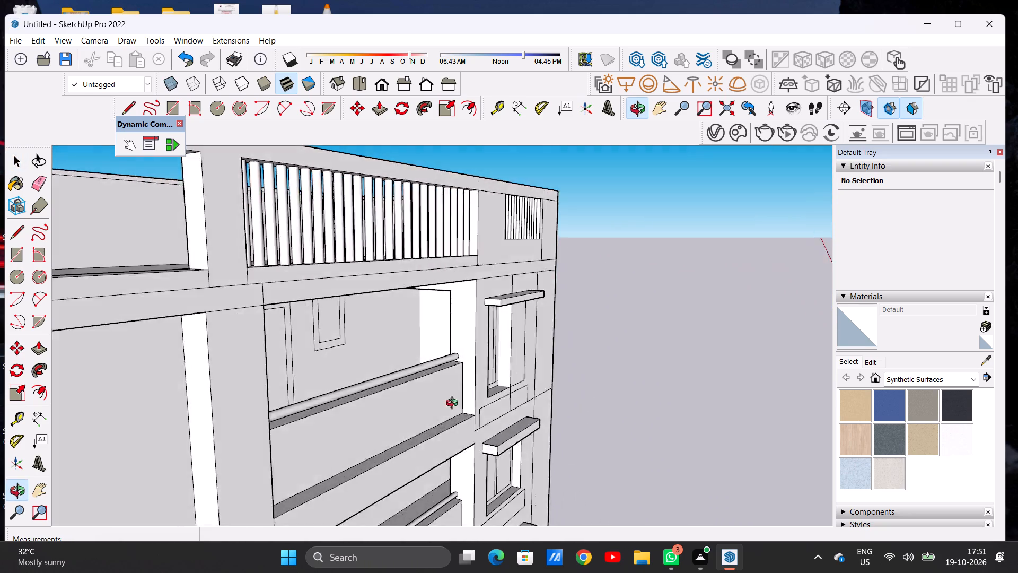
{"action": "middle_click_drag", "start_coordinate": [454, 404], "coordinate": [497, 381]}
{"action": "scroll", "coordinate": [432, 337], "scroll_direction": "up", "scroll_amount": 3}
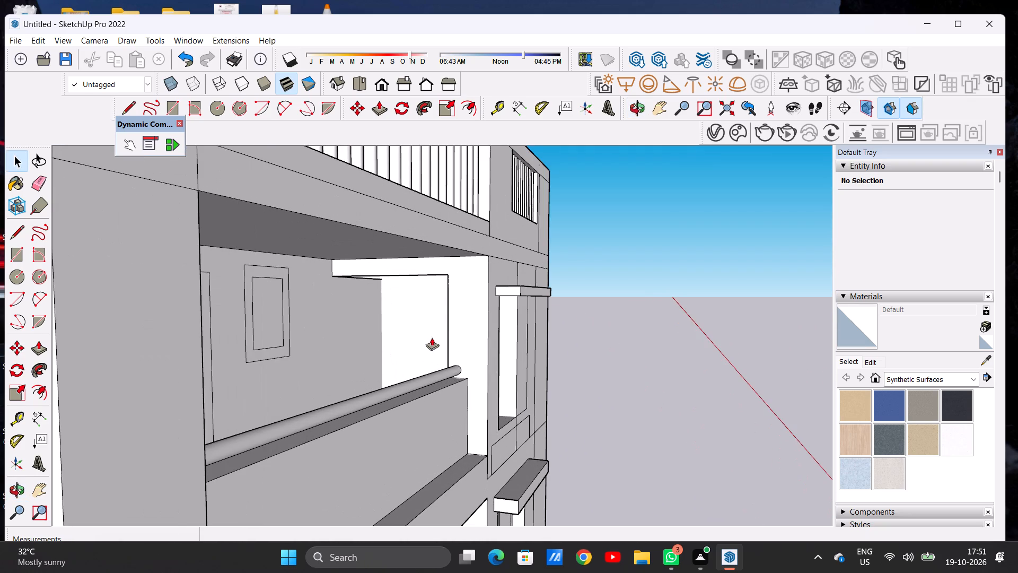
{"action": "key", "text": "p"}
{"action": "left_click", "coordinate": [412, 316]}
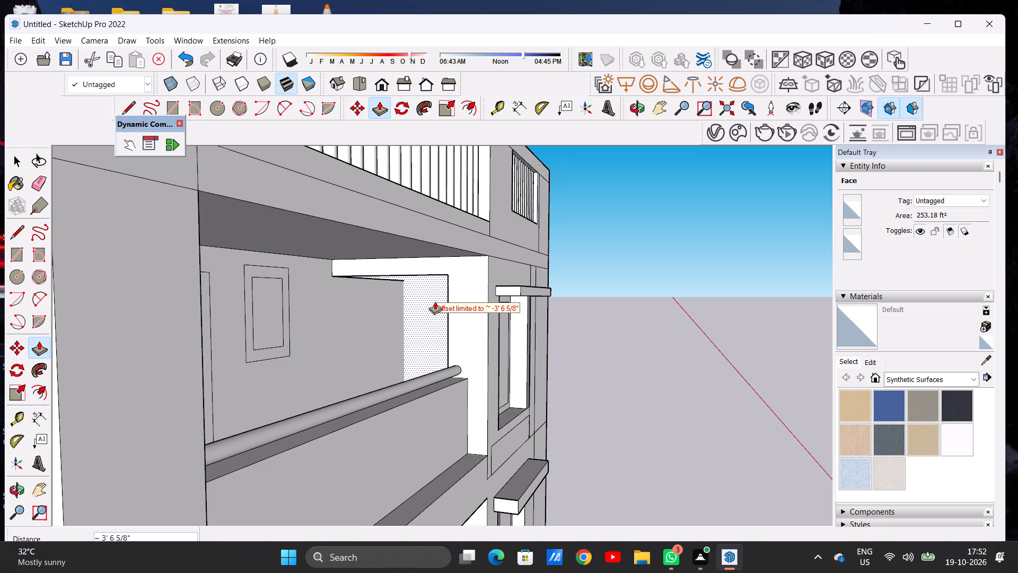
{"action": "left_click", "coordinate": [435, 301]}
{"action": "key", "text": "space"}
Push/Pull the back face of the top-floor balcony's side opening again by about 1 1/4".
{"action": "scroll", "coordinate": [442, 377], "scroll_direction": "down", "scroll_amount": 6}
{"action": "middle_click_drag", "start_coordinate": [525, 364], "coordinate": [291, 360]}
{"action": "scroll", "coordinate": [614, 366], "scroll_direction": "up", "scroll_amount": 6}
{"action": "middle_click_drag", "start_coordinate": [611, 388], "coordinate": [509, 382]}
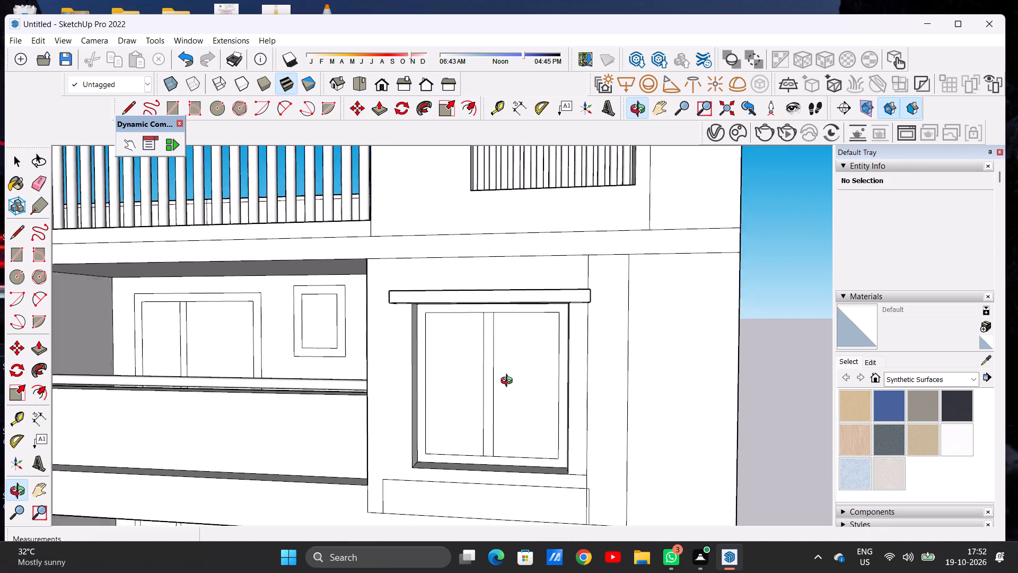
{"action": "middle_click_drag", "start_coordinate": [509, 382], "coordinate": [508, 382]}
{"action": "scroll", "coordinate": [592, 375], "scroll_direction": "down", "scroll_amount": 7}
{"action": "scroll", "coordinate": [604, 332], "scroll_direction": "down", "scroll_amount": 1}
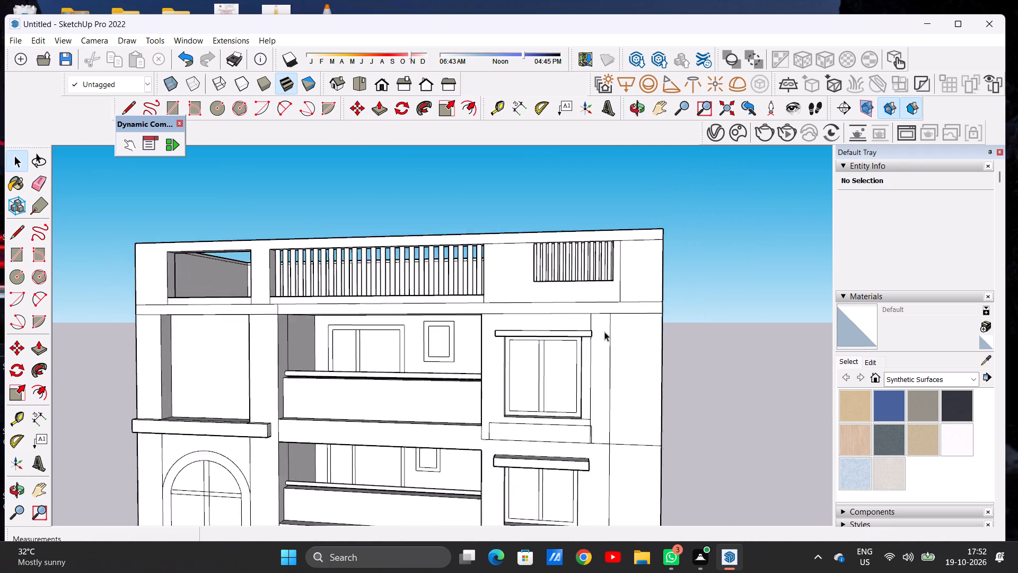
{"action": "scroll", "coordinate": [604, 332], "scroll_direction": "down", "scroll_amount": 7}
{"action": "scroll", "coordinate": [613, 384], "scroll_direction": "up", "scroll_amount": 7}
{"action": "scroll", "coordinate": [435, 343], "scroll_direction": "up", "scroll_amount": 1}
{"action": "middle_click_drag", "start_coordinate": [435, 343], "coordinate": [728, 356]}
{"action": "scroll", "coordinate": [441, 323], "scroll_direction": "up", "scroll_amount": 6}
{"action": "key", "text": "p"}
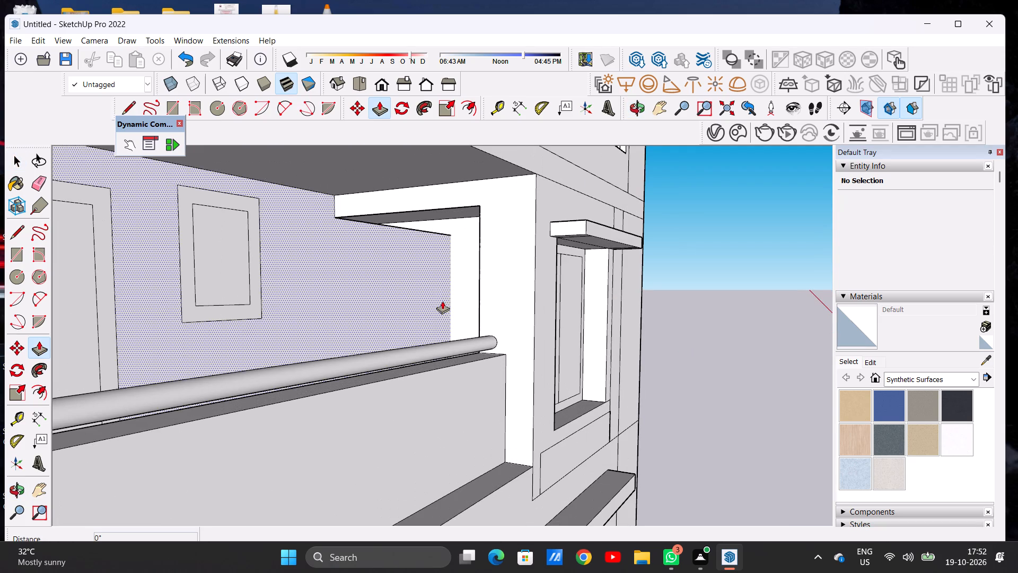
{"action": "left_click", "coordinate": [458, 283]}
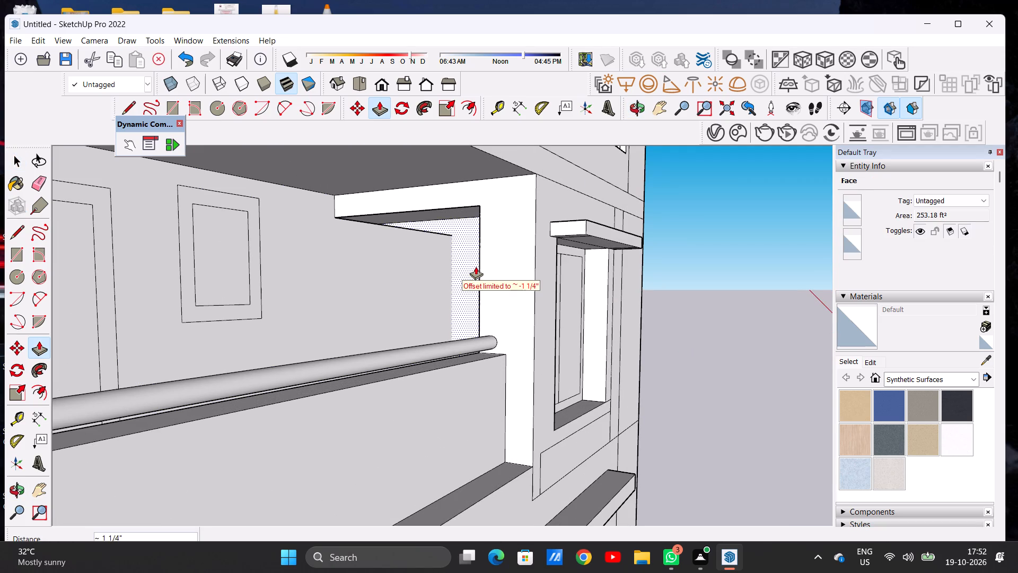
{"action": "left_click", "coordinate": [476, 266]}
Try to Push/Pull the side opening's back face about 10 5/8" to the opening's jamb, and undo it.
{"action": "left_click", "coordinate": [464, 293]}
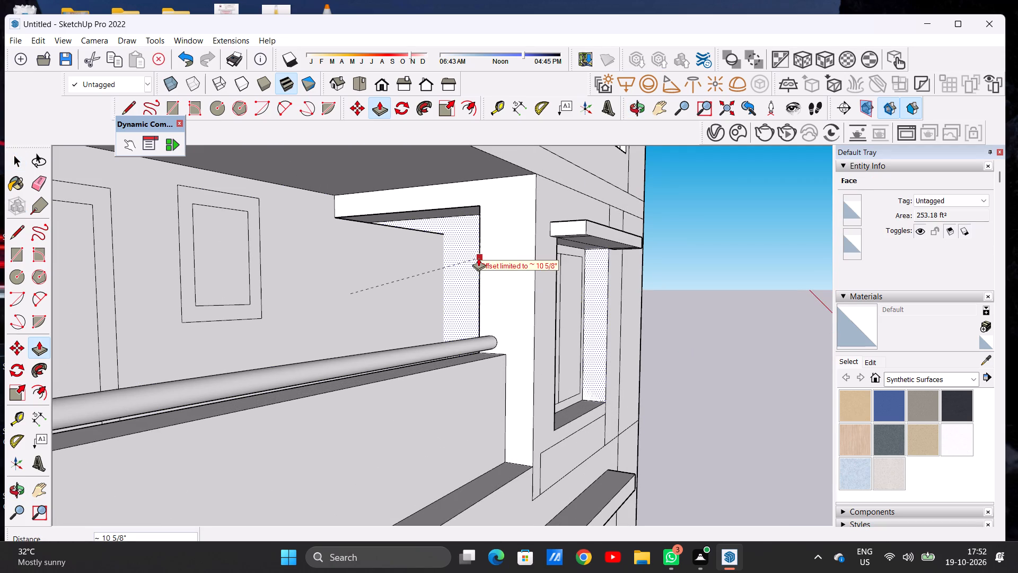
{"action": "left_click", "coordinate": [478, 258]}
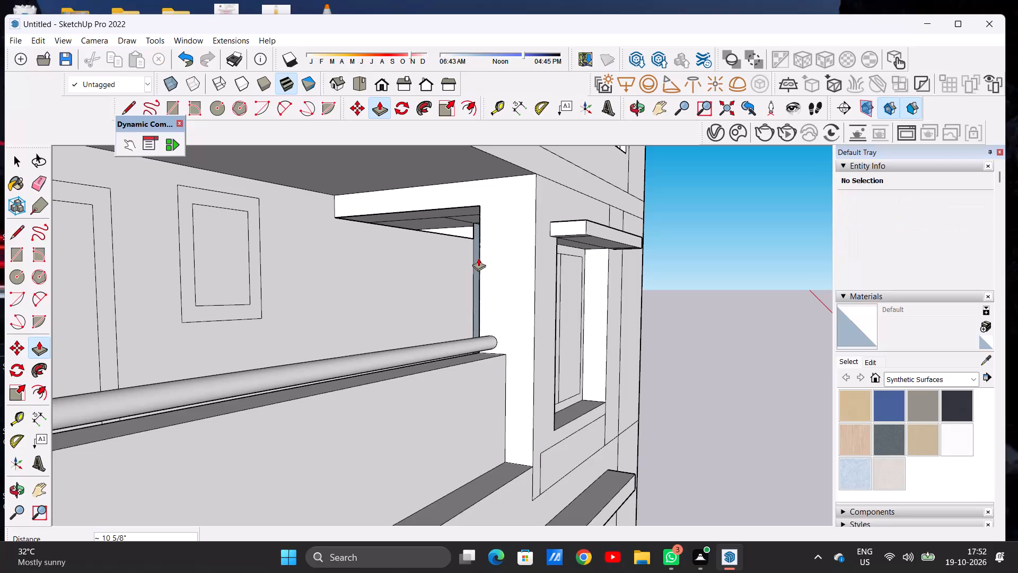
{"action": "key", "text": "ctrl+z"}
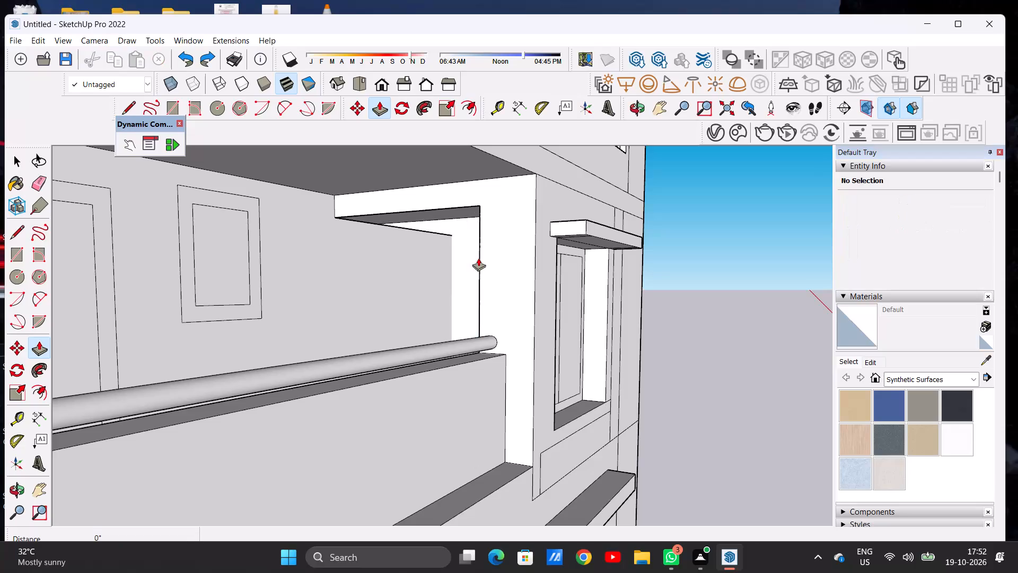
Push/Pull the back face of the top-floor balcony's side opening slightly deeper.
{"action": "left_click", "coordinate": [460, 280]}
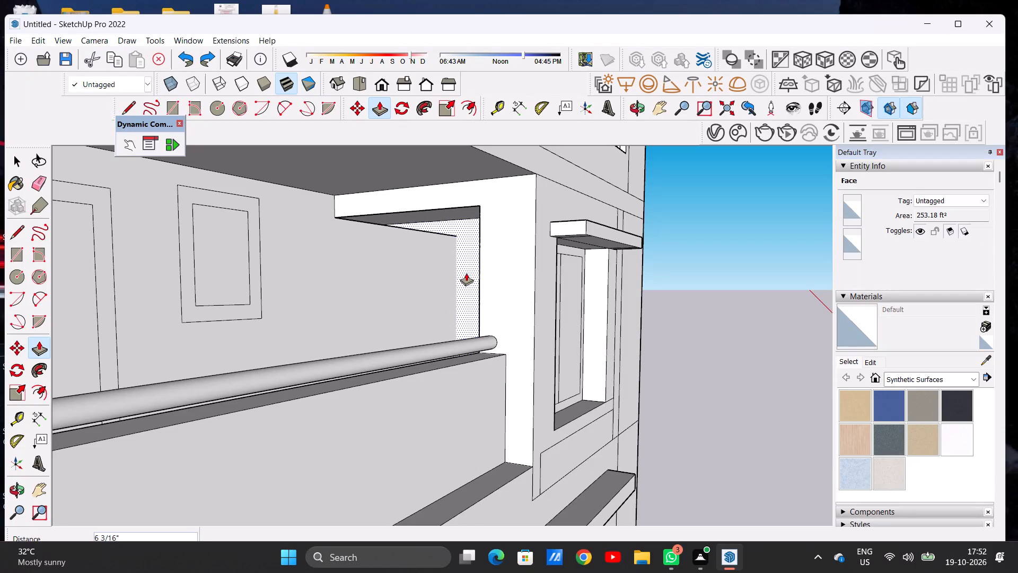
{"action": "left_click", "coordinate": [469, 269]}
{"action": "key", "text": "space"}
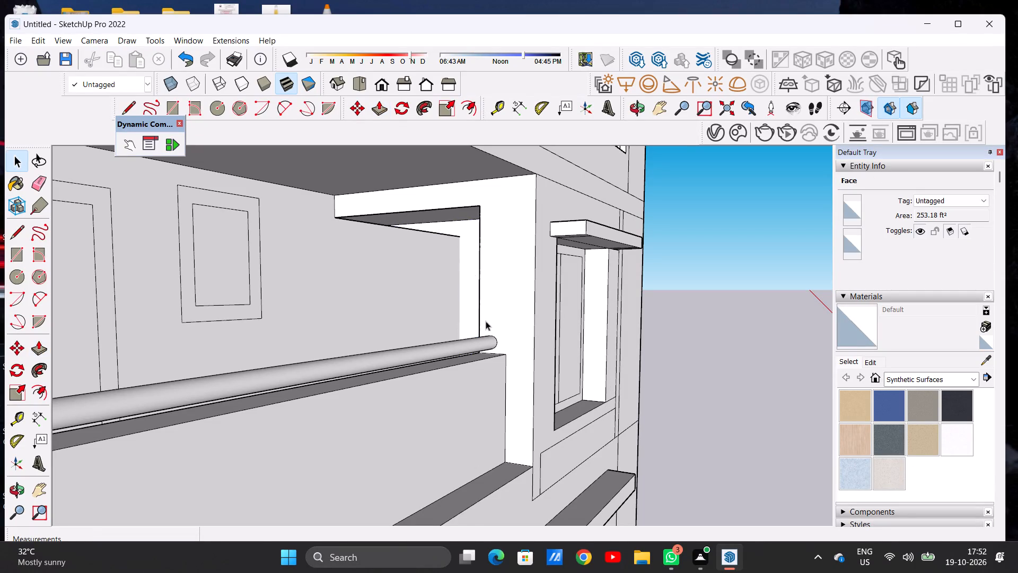
Examine the top-floor balcony's side opening up close and its appearance from the front of the building.
{"action": "scroll", "coordinate": [486, 321], "scroll_direction": "down", "scroll_amount": 15}
{"action": "middle_click_drag", "start_coordinate": [487, 322], "coordinate": [562, 309]}
{"action": "scroll", "coordinate": [471, 309], "scroll_direction": "up", "scroll_amount": 13}
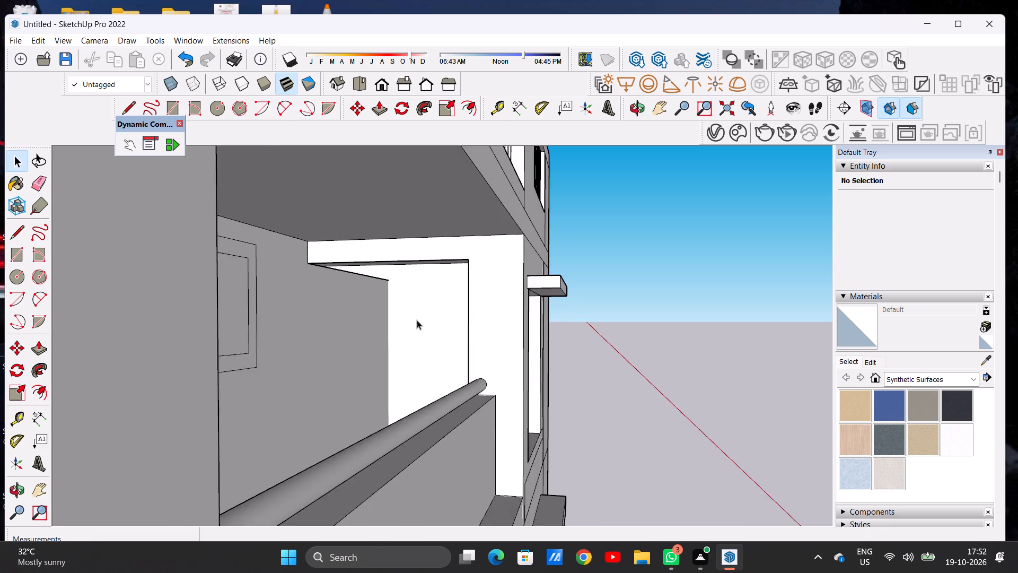
{"action": "scroll", "coordinate": [417, 320], "scroll_direction": "up", "scroll_amount": 3}
{"action": "scroll", "coordinate": [413, 320], "scroll_direction": "down", "scroll_amount": 1}
{"action": "scroll", "coordinate": [413, 320], "scroll_direction": "up", "scroll_amount": 5}
{"action": "middle_click_drag", "start_coordinate": [404, 320], "coordinate": [271, 335]}
{"action": "scroll", "coordinate": [490, 336], "scroll_direction": "down", "scroll_amount": 11}
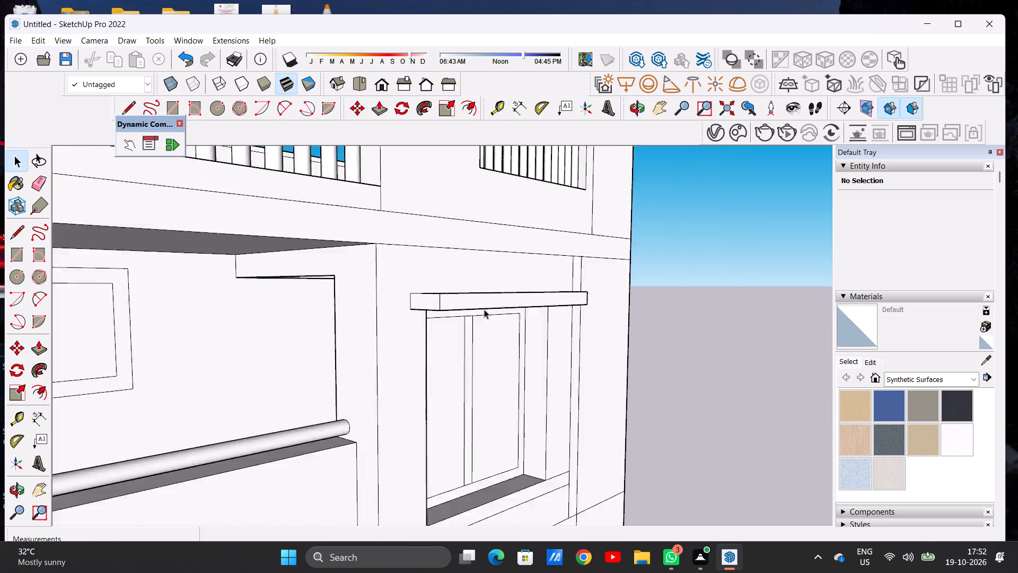
{"action": "scroll", "coordinate": [484, 309], "scroll_direction": "down", "scroll_amount": 11}
{"action": "middle_click_drag", "start_coordinate": [464, 341], "coordinate": [236, 326]}
{"action": "scroll", "coordinate": [236, 326], "scroll_direction": "down", "scroll_amount": 6}
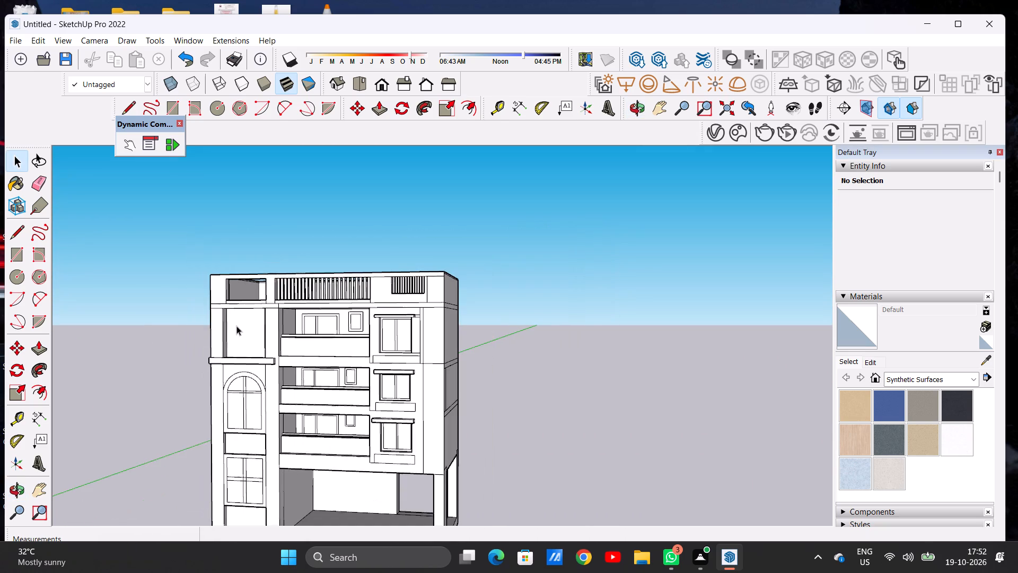
{"action": "scroll", "coordinate": [462, 331], "scroll_direction": "up", "scroll_amount": 4}
{"action": "middle_click_drag", "start_coordinate": [324, 366], "coordinate": [417, 366]}
{"action": "scroll", "coordinate": [401, 323], "scroll_direction": "down", "scroll_amount": 7}
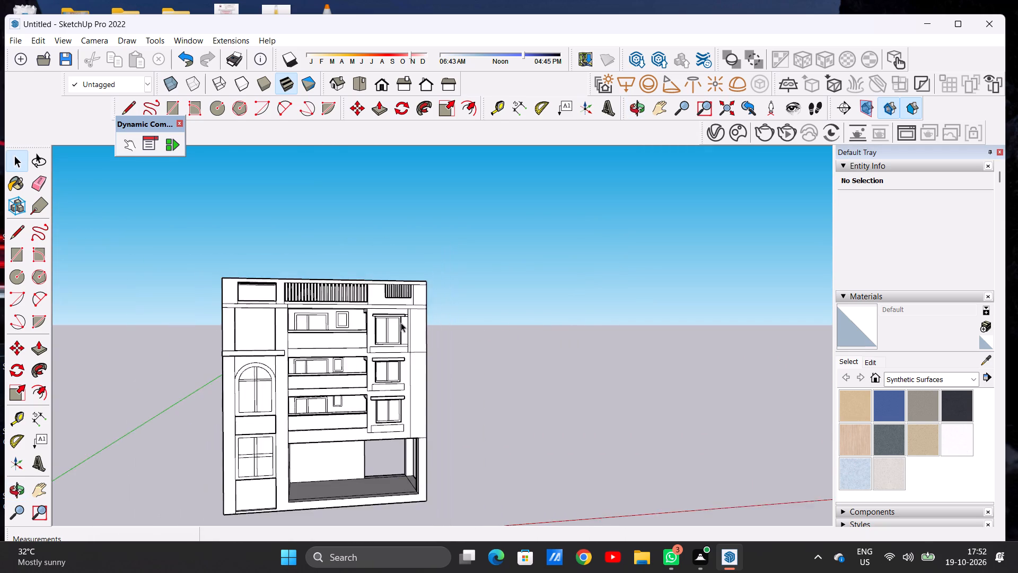
Examine the top-floor window beside the balcony and the underside of its sunshade up close.
{"action": "scroll", "coordinate": [410, 376], "scroll_direction": "up", "scroll_amount": 7}
{"action": "middle_click_drag", "start_coordinate": [407, 377], "coordinate": [389, 374]}
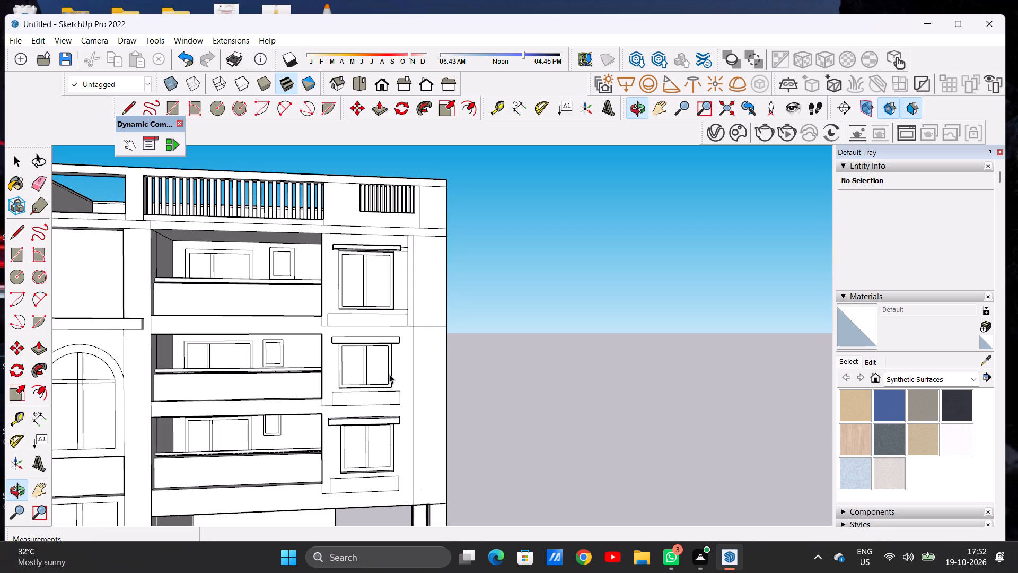
{"action": "scroll", "coordinate": [366, 248], "scroll_direction": "up", "scroll_amount": 8}
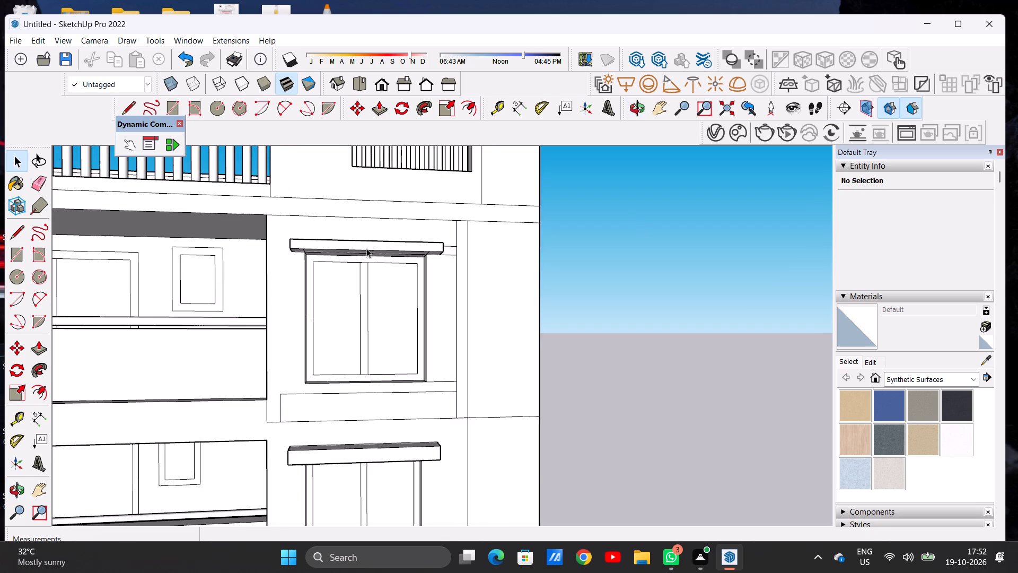
{"action": "middle_click_drag", "start_coordinate": [378, 258], "coordinate": [392, 296]}
{"action": "scroll", "coordinate": [461, 266], "scroll_direction": "down", "scroll_amount": 6}
{"action": "middle_click_drag", "start_coordinate": [365, 279], "coordinate": [300, 158]}
{"action": "scroll", "coordinate": [423, 277], "scroll_direction": "up", "scroll_amount": 9}
{"action": "scroll", "coordinate": [338, 291], "scroll_direction": "down", "scroll_amount": 1}
{"action": "scroll", "coordinate": [338, 291], "scroll_direction": "up", "scroll_amount": 2}
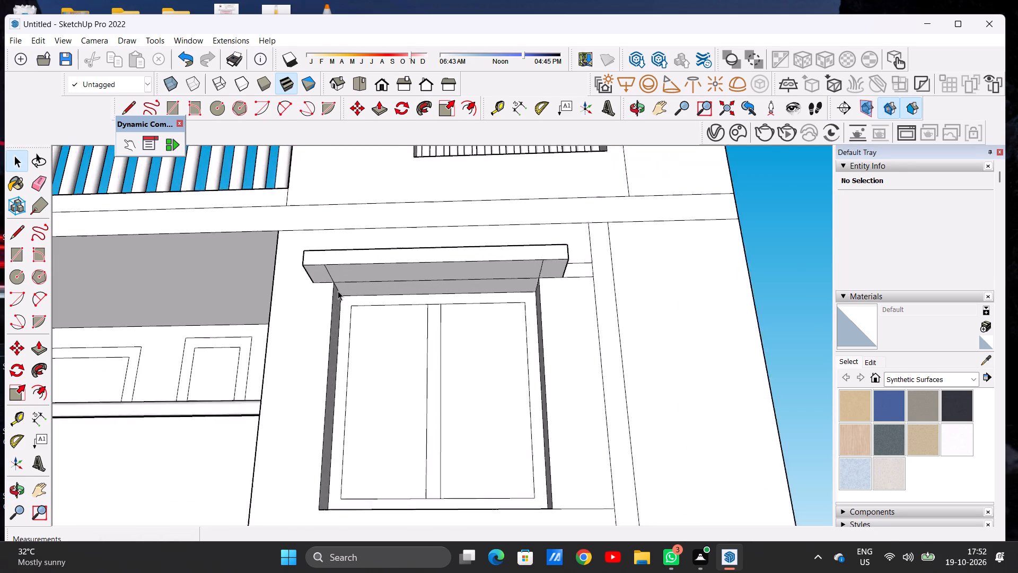
{"action": "scroll", "coordinate": [338, 291], "scroll_direction": "up", "scroll_amount": 2}
{"action": "scroll", "coordinate": [330, 284], "scroll_direction": "down", "scroll_amount": 15}
{"action": "middle_click_drag", "start_coordinate": [301, 273], "coordinate": [435, 437]}
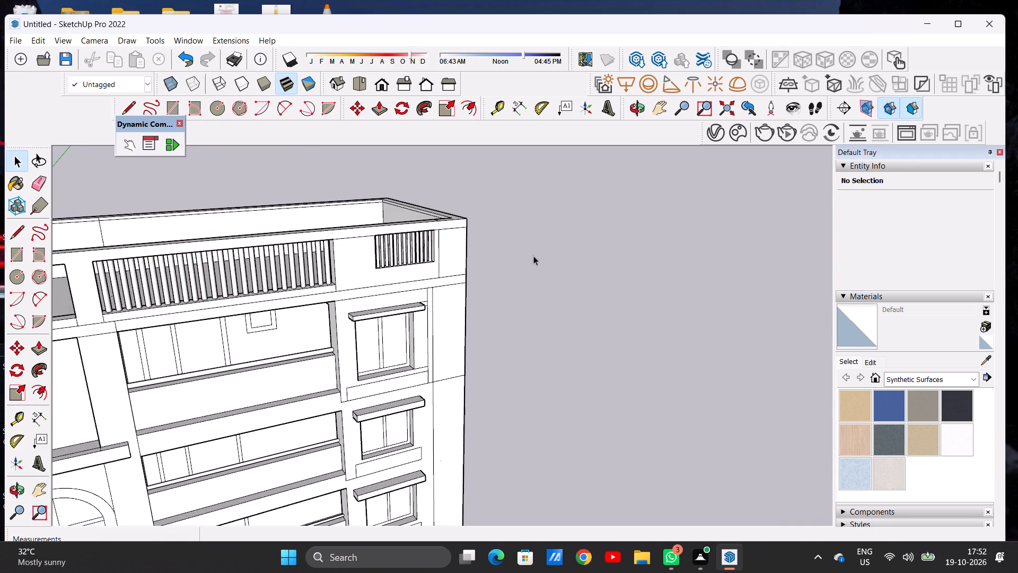
Examine the whole front elevation from the ground floor to the parapet.
{"action": "scroll", "coordinate": [533, 256], "scroll_direction": "down", "scroll_amount": 15}
{"action": "middle_click_drag", "start_coordinate": [602, 360], "coordinate": [473, 307]}
{"action": "scroll", "coordinate": [473, 307], "scroll_direction": "down", "scroll_amount": 6}
{"action": "scroll", "coordinate": [490, 384], "scroll_direction": "up", "scroll_amount": 9}
{"action": "scroll", "coordinate": [388, 316], "scroll_direction": "up", "scroll_amount": 2}
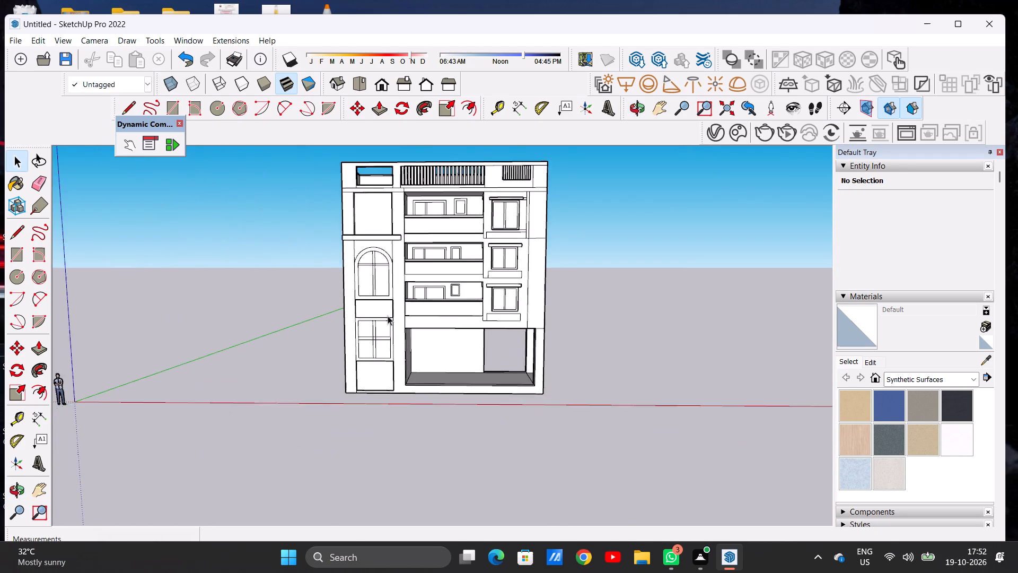
{"action": "scroll", "coordinate": [388, 316], "scroll_direction": "up", "scroll_amount": 1}
{"action": "scroll", "coordinate": [387, 318], "scroll_direction": "down", "scroll_amount": 4}
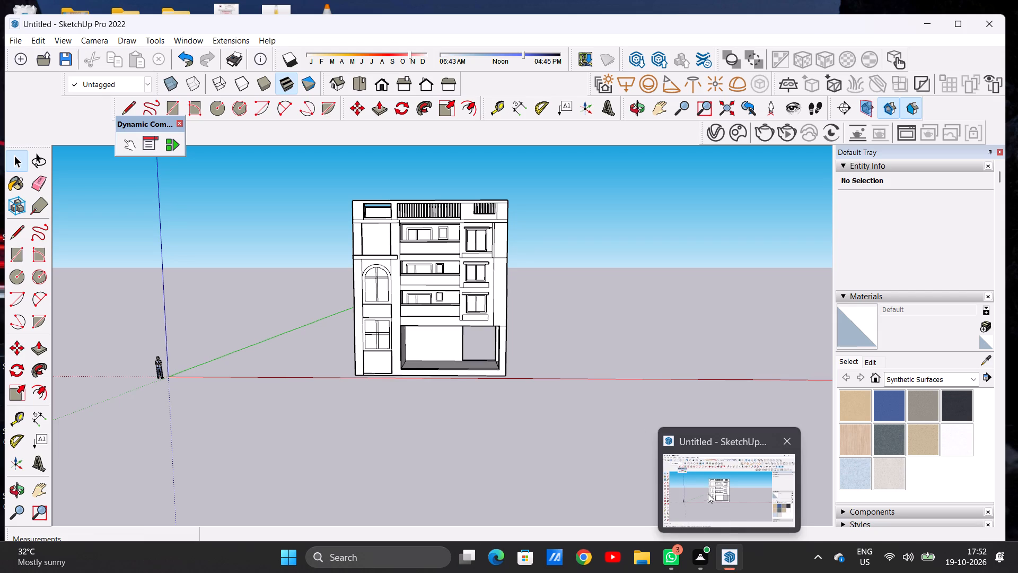
{"action": "left_click", "coordinate": [700, 488]}
{"action": "scroll", "coordinate": [529, 454], "scroll_direction": "down", "scroll_amount": 3}
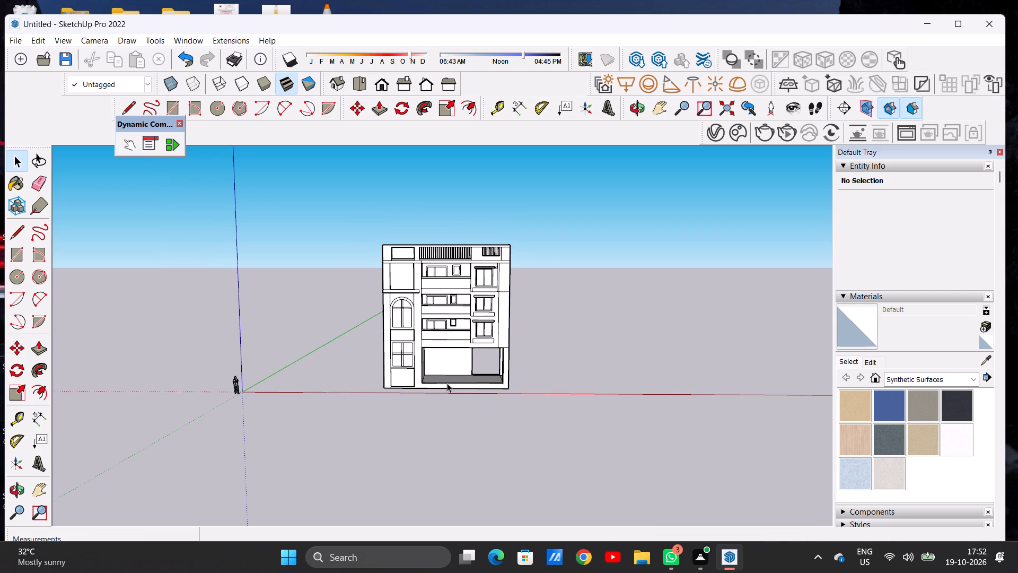
{"action": "scroll", "coordinate": [414, 325], "scroll_direction": "up", "scroll_amount": 4}
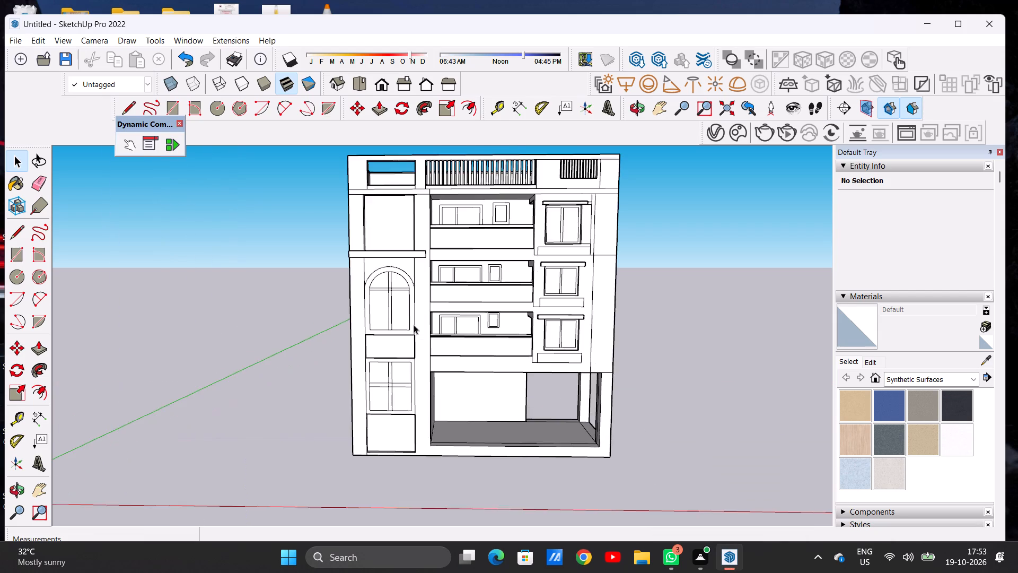
{"action": "scroll", "coordinate": [414, 325], "scroll_direction": "up", "scroll_amount": 17}
{"action": "scroll", "coordinate": [340, 333], "scroll_direction": "down", "scroll_amount": 20}
{"action": "scroll", "coordinate": [340, 333], "scroll_direction": "down", "scroll_amount": 2}
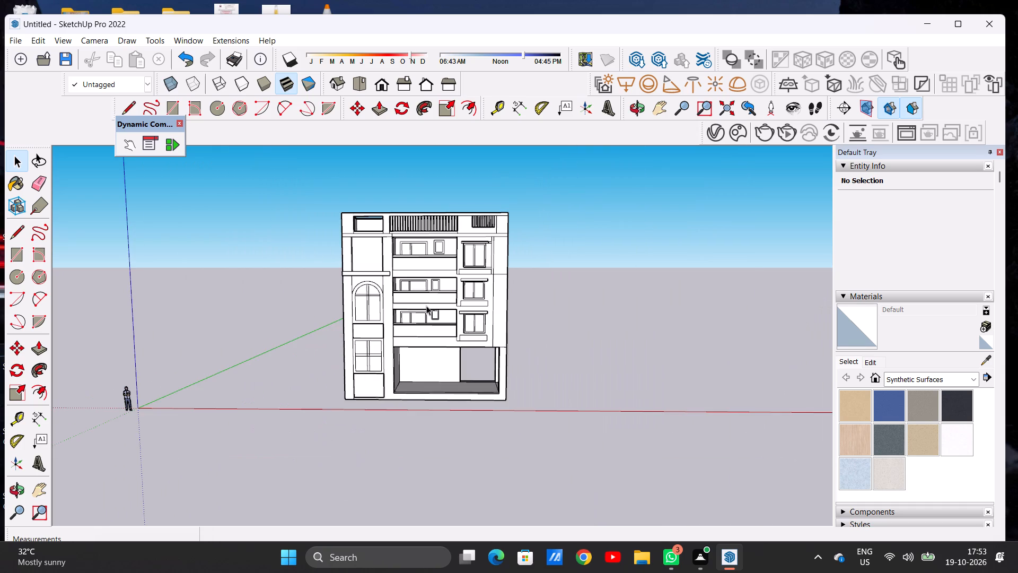
{"action": "scroll", "coordinate": [426, 306], "scroll_direction": "down", "scroll_amount": 3}
Paint the back wall and the adjoining side wall of the open ground-floor bay with Formica Laminate Light.
{"action": "scroll", "coordinate": [427, 351], "scroll_direction": "up", "scroll_amount": 18}
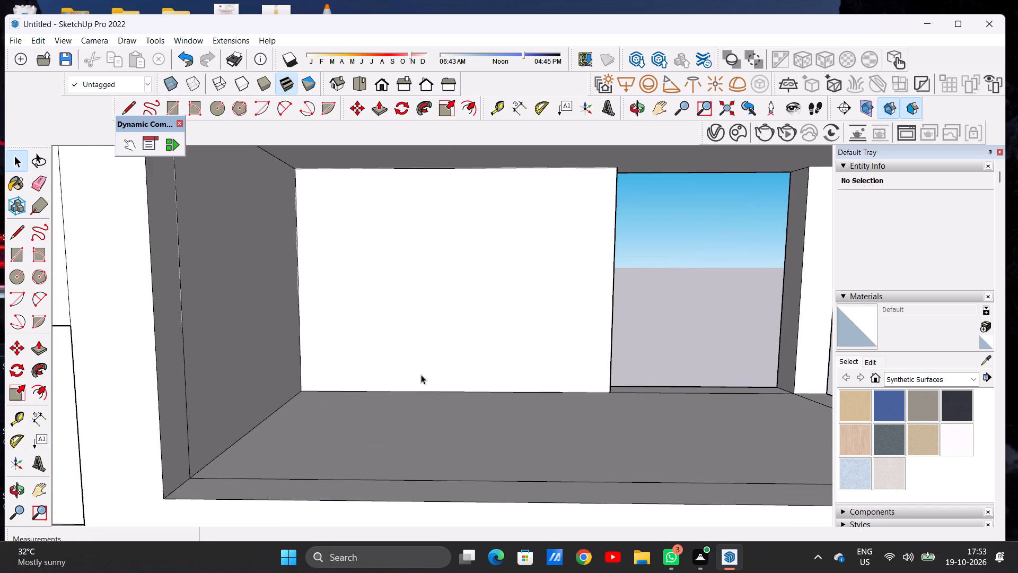
{"action": "middle_click_drag", "start_coordinate": [421, 375], "coordinate": [431, 368]}
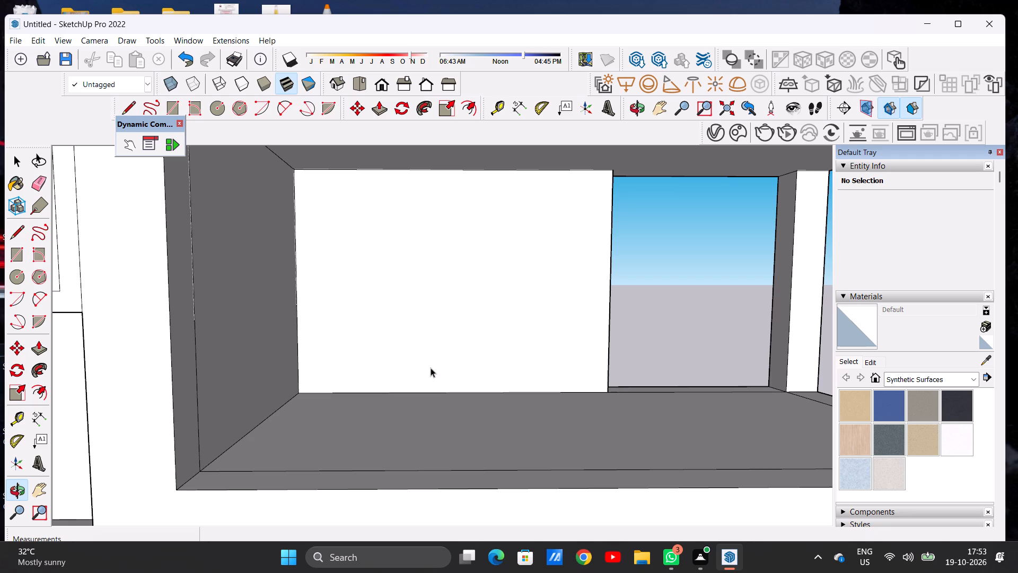
{"action": "scroll", "coordinate": [431, 368], "scroll_direction": "down", "scroll_amount": 7}
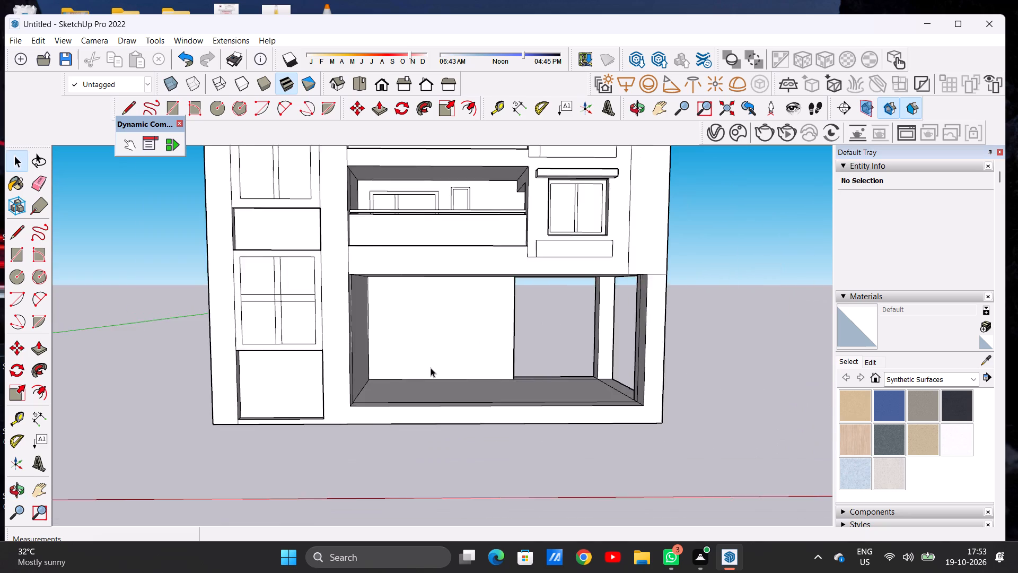
{"action": "scroll", "coordinate": [431, 368], "scroll_direction": "down", "scroll_amount": 6}
{"action": "scroll", "coordinate": [445, 350], "scroll_direction": "up", "scroll_amount": 5}
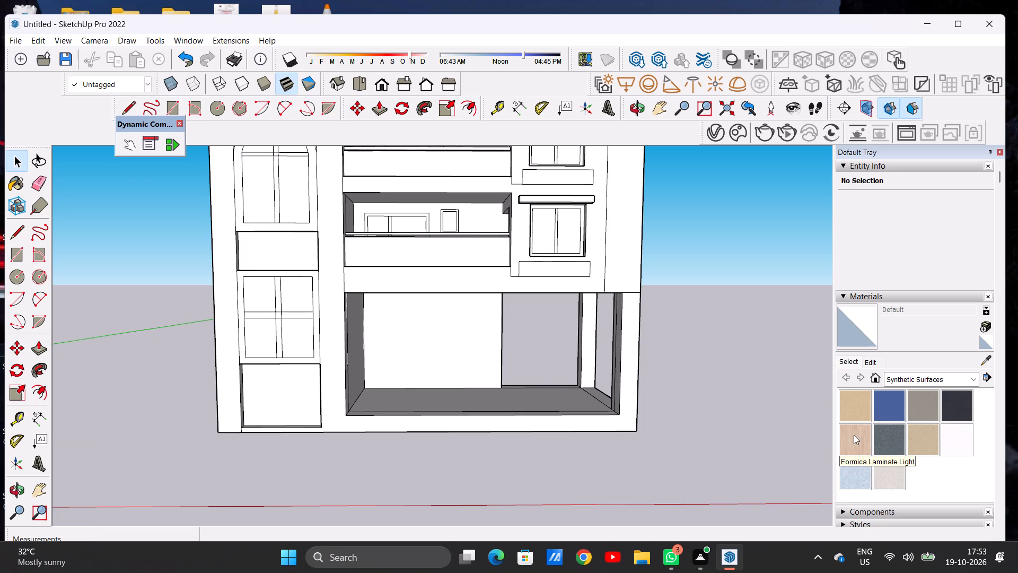
{"action": "left_click", "coordinate": [854, 435]}
{"action": "left_click", "coordinate": [445, 366]}
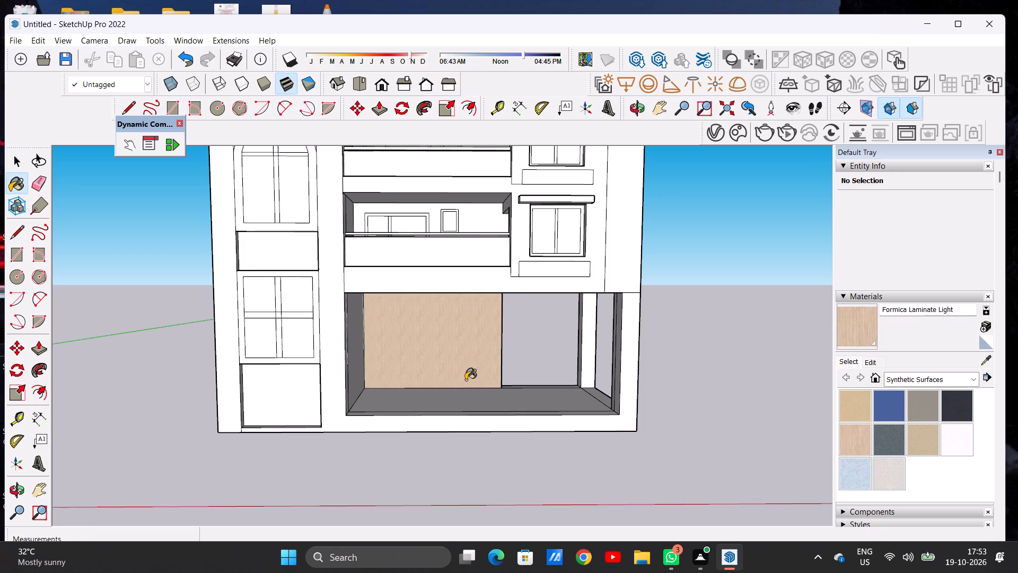
{"action": "middle_click_drag", "start_coordinate": [380, 393], "coordinate": [284, 395]}
{"action": "scroll", "coordinate": [378, 349], "scroll_direction": "up", "scroll_amount": 14}
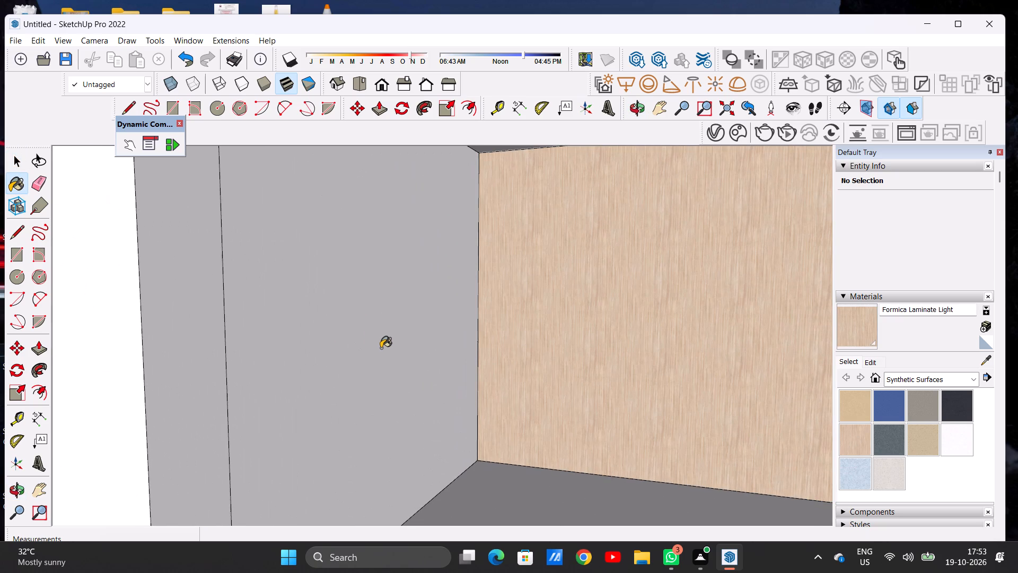
{"action": "left_click", "coordinate": [328, 333]}
{"action": "scroll", "coordinate": [344, 361], "scroll_direction": "down", "scroll_amount": 8}
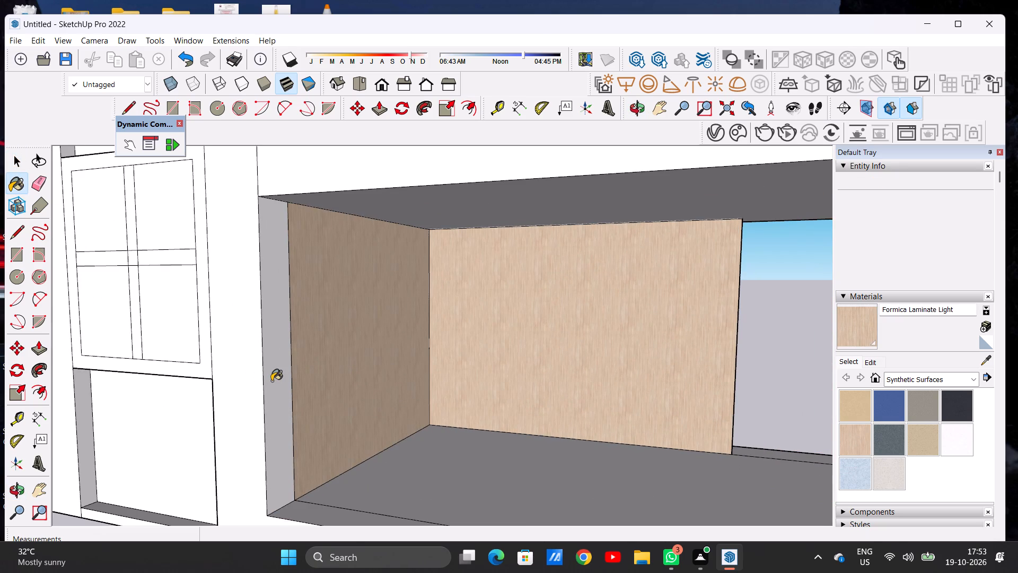
Paint the narrow front face at the edge of the ground-floor bay's side wall with Formica Laminate Light.
{"action": "left_click", "coordinate": [272, 381]}
{"action": "scroll", "coordinate": [342, 377], "scroll_direction": "down", "scroll_amount": 16}
{"action": "middle_click_drag", "start_coordinate": [344, 383], "coordinate": [359, 389]}
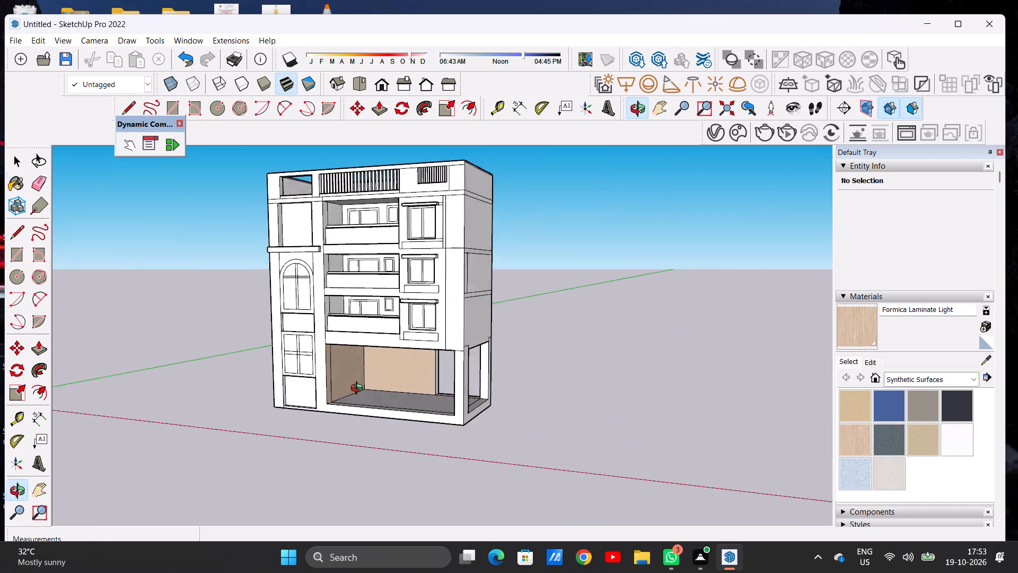
{"action": "middle_click_drag", "start_coordinate": [359, 389], "coordinate": [486, 371]}
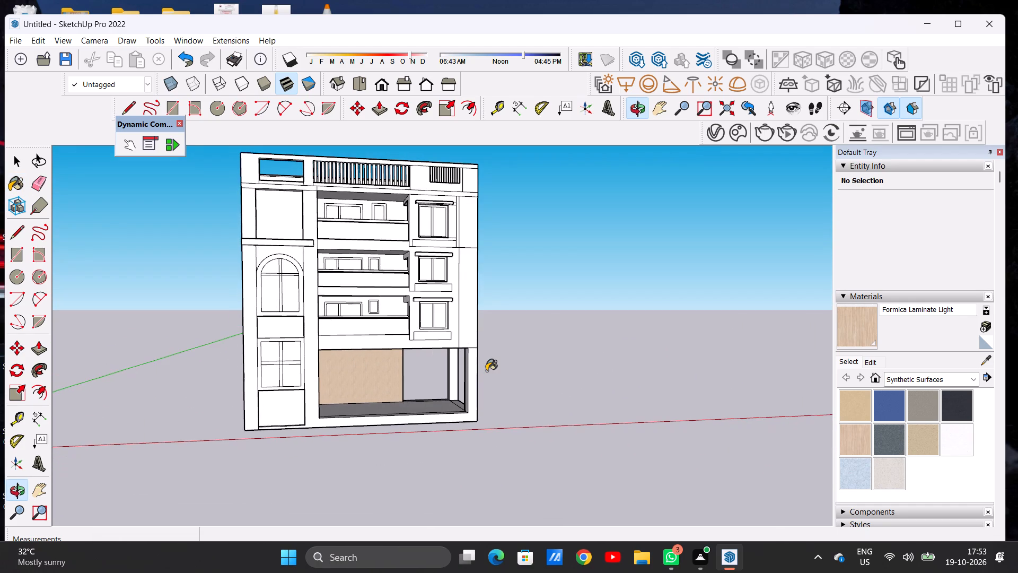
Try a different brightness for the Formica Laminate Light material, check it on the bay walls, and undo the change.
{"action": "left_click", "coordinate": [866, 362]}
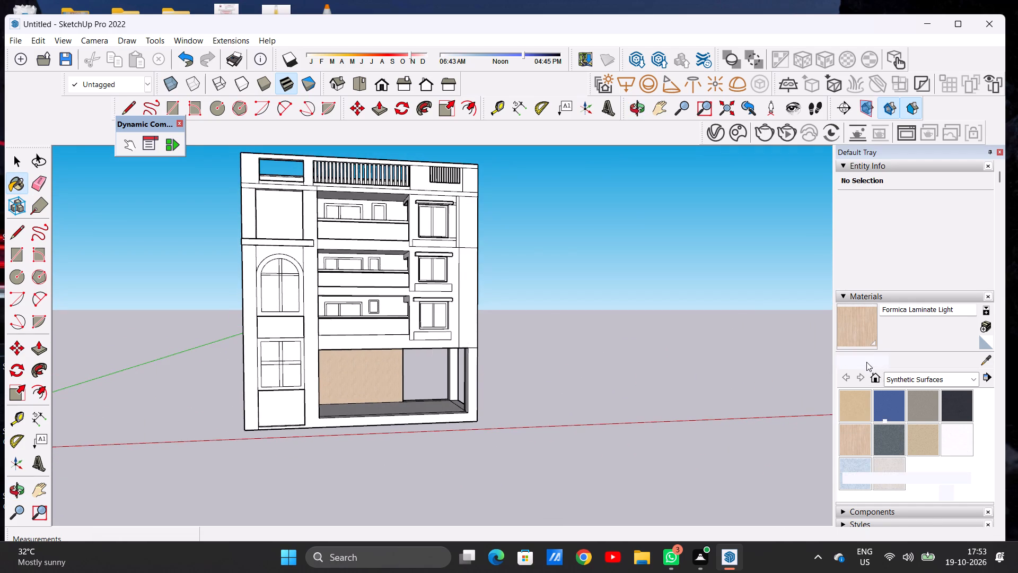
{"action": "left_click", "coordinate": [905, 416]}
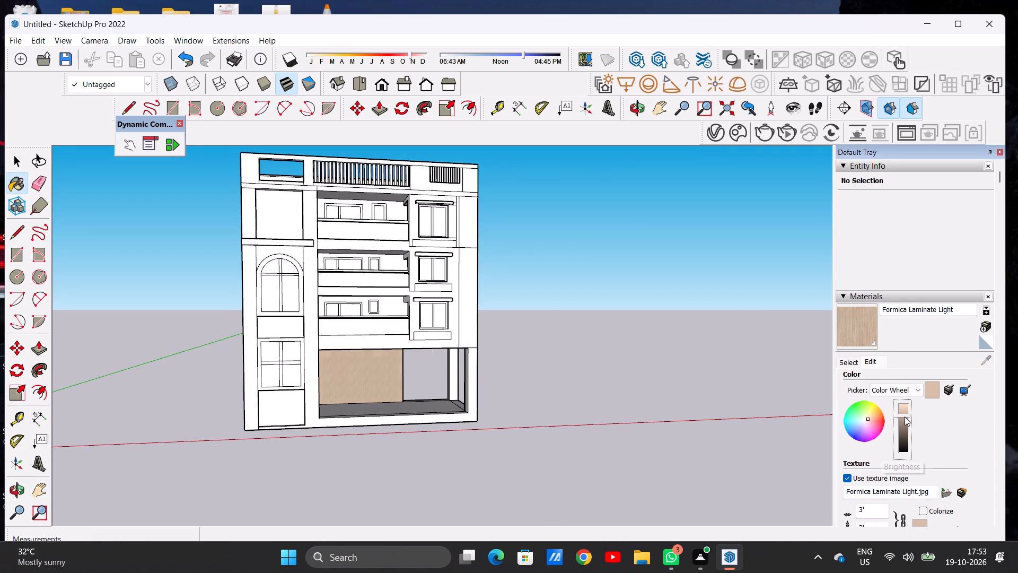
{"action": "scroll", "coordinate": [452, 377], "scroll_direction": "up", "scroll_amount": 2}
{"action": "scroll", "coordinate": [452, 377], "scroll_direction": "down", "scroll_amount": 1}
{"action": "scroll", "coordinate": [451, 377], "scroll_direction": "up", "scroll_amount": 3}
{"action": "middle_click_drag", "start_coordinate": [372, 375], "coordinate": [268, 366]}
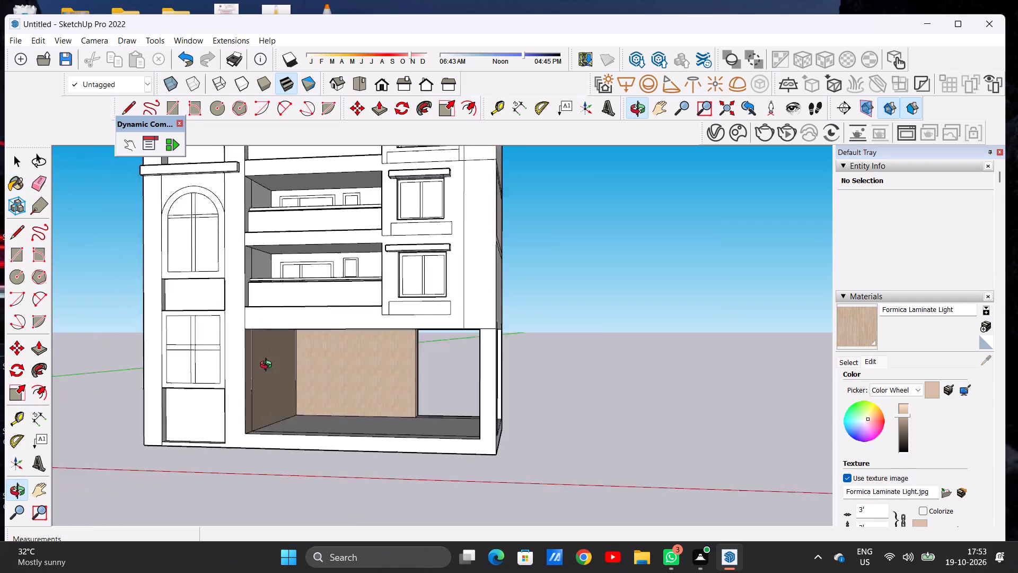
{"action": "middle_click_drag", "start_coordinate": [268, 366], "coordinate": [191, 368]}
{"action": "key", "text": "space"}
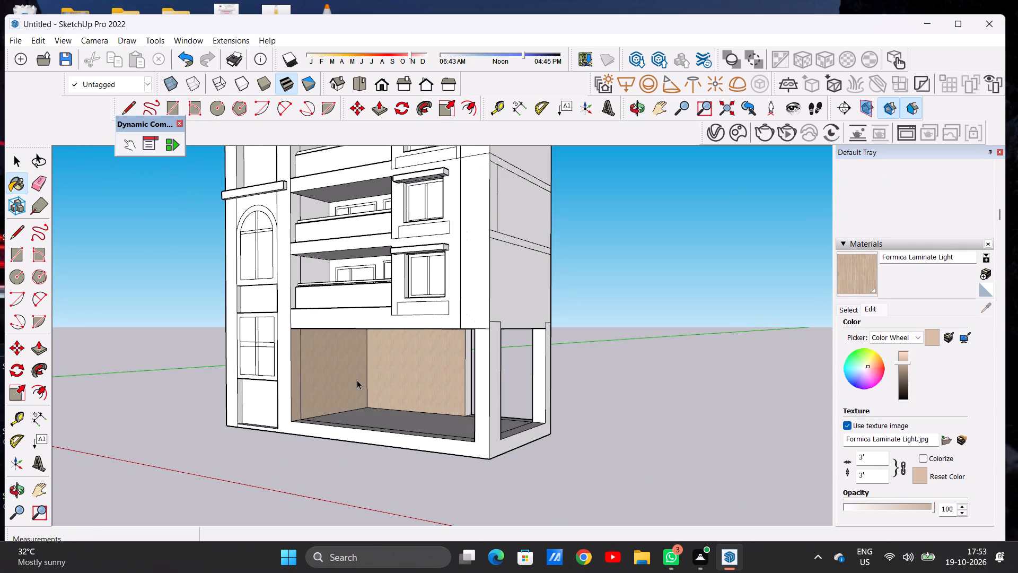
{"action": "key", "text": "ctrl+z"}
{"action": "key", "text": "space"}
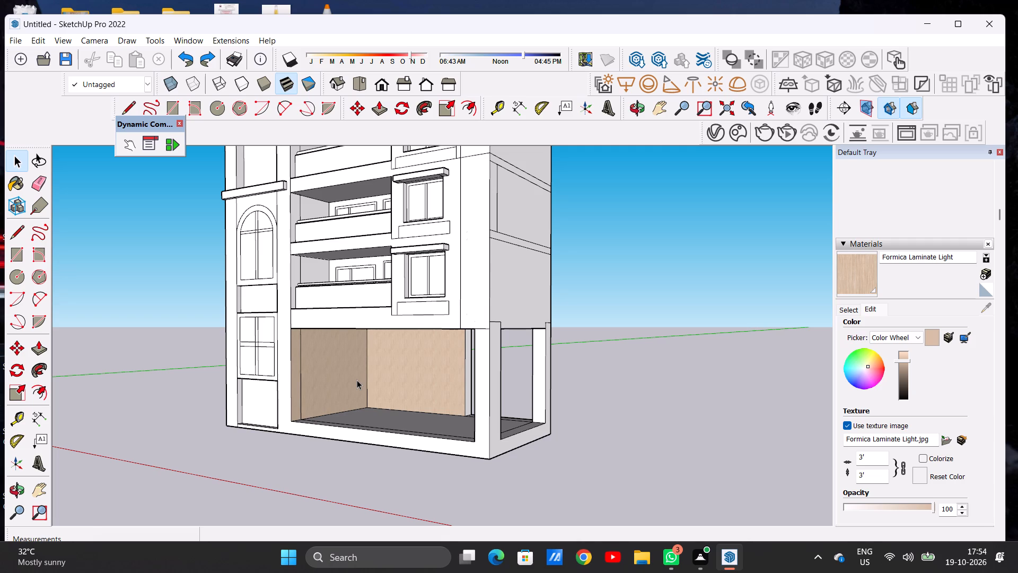
Examine the painted ground-floor bay and the whole front elevation from several angles and distances.
{"action": "scroll", "coordinate": [357, 380], "scroll_direction": "down", "scroll_amount": 6}
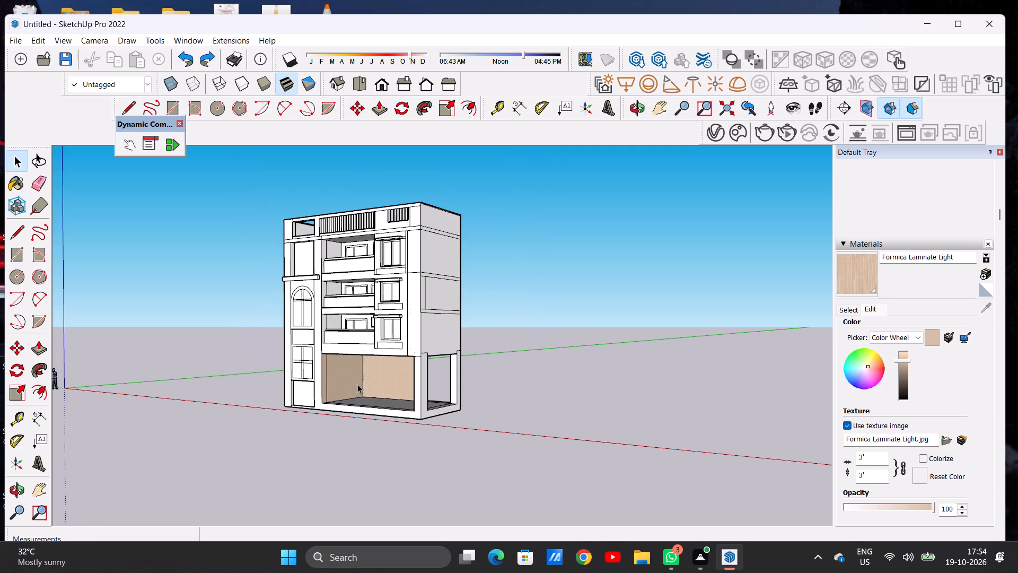
{"action": "scroll", "coordinate": [369, 367], "scroll_direction": "up", "scroll_amount": 1}
{"action": "scroll", "coordinate": [369, 367], "scroll_direction": "down", "scroll_amount": 1}
{"action": "scroll", "coordinate": [369, 367], "scroll_direction": "up", "scroll_amount": 7}
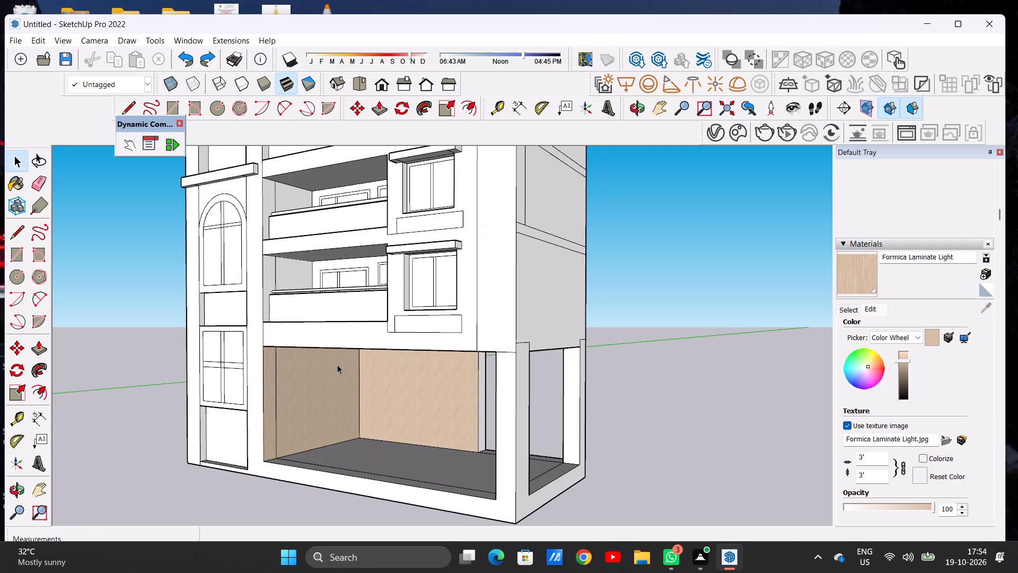
{"action": "middle_click_drag", "start_coordinate": [337, 364], "coordinate": [443, 381]}
{"action": "scroll", "coordinate": [443, 381], "scroll_direction": "up", "scroll_amount": 3}
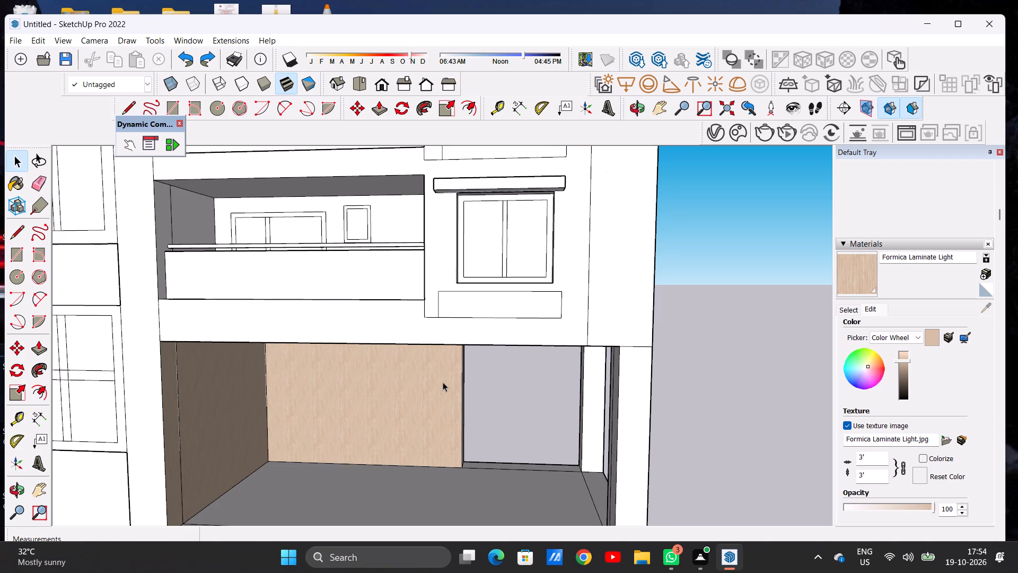
{"action": "scroll", "coordinate": [442, 382], "scroll_direction": "down", "scroll_amount": 5}
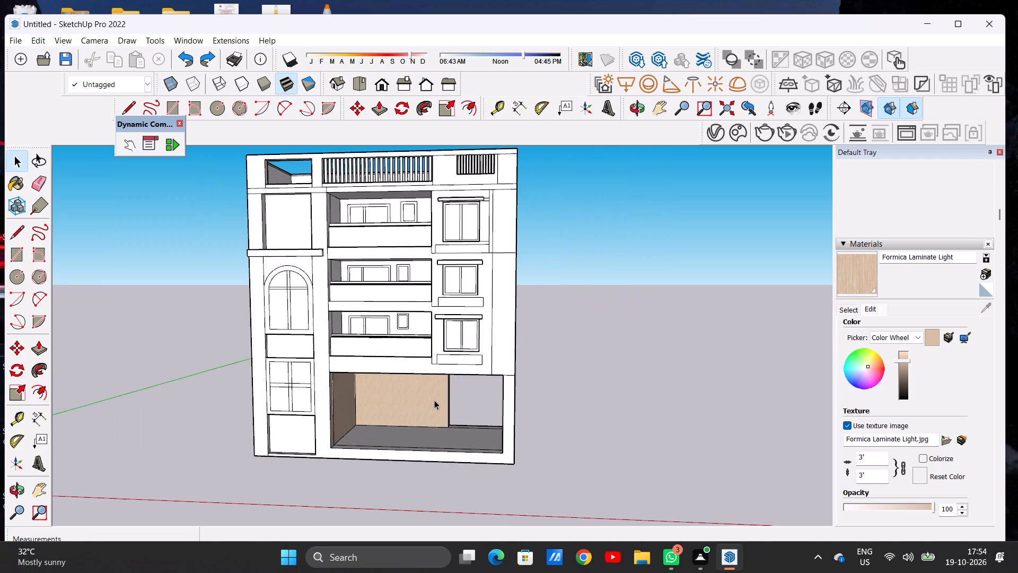
{"action": "scroll", "coordinate": [434, 400], "scroll_direction": "down", "scroll_amount": 7}
{"action": "scroll", "coordinate": [435, 418], "scroll_direction": "up", "scroll_amount": 5}
{"action": "scroll", "coordinate": [445, 413], "scroll_direction": "down", "scroll_amount": 1}
{"action": "scroll", "coordinate": [445, 413], "scroll_direction": "up", "scroll_amount": 4}
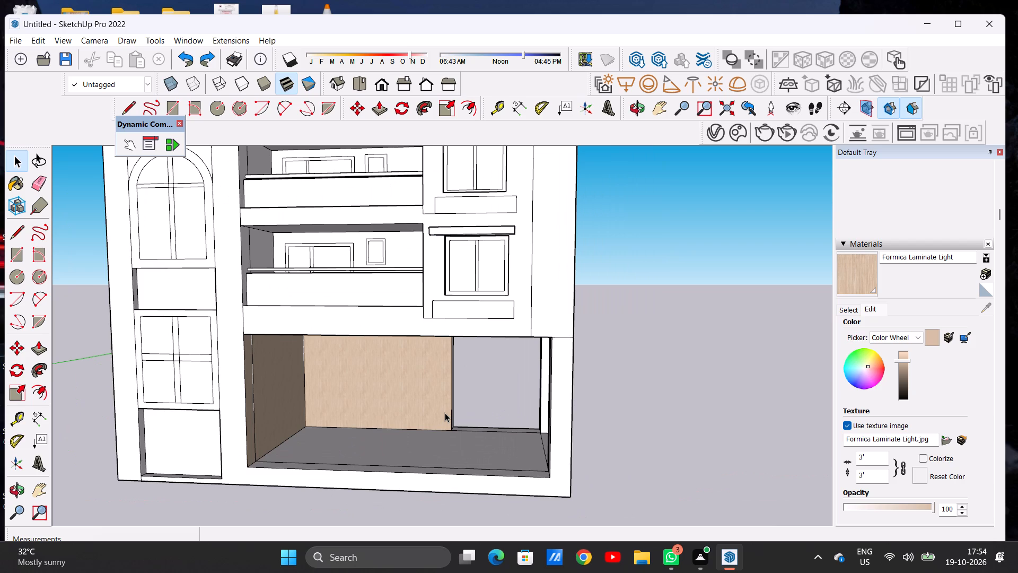
{"action": "scroll", "coordinate": [417, 440], "scroll_direction": "down", "scroll_amount": 9}
{"action": "scroll", "coordinate": [371, 412], "scroll_direction": "up", "scroll_amount": 5}
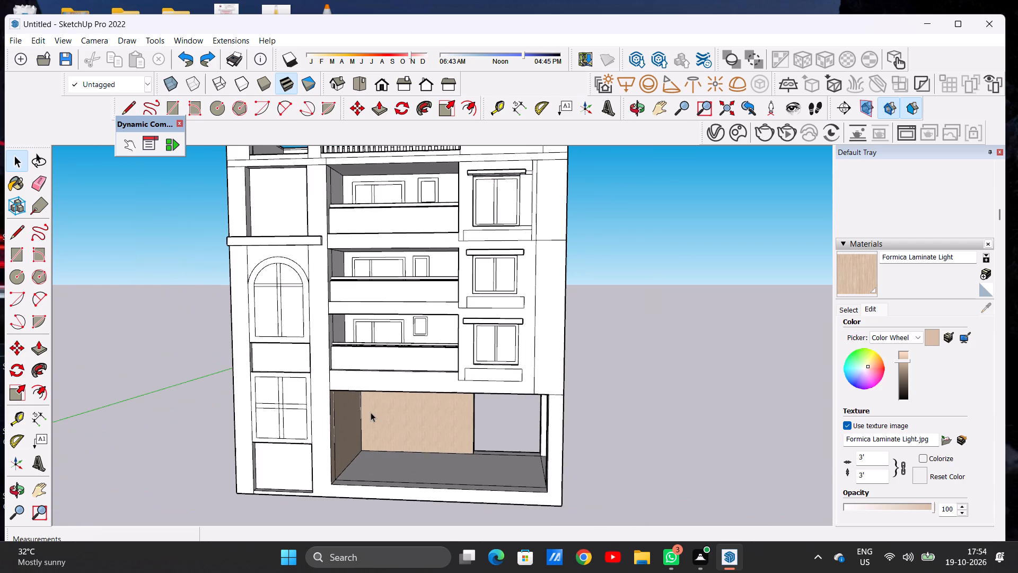
{"action": "scroll", "coordinate": [346, 436], "scroll_direction": "down", "scroll_amount": 3}
{"action": "middle_click_drag", "start_coordinate": [372, 435], "coordinate": [424, 422]}
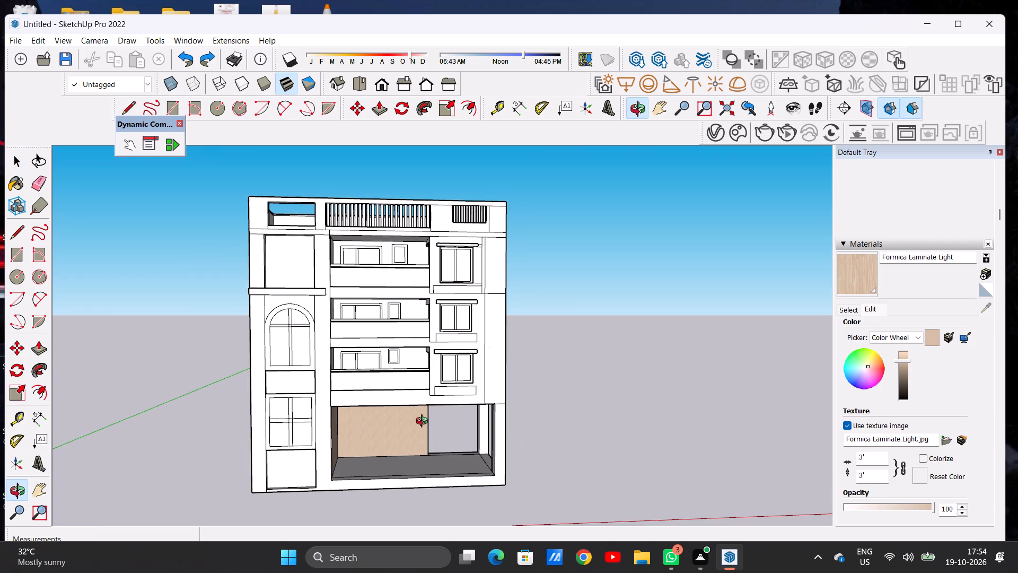
{"action": "middle_click_drag", "start_coordinate": [424, 422], "coordinate": [329, 412]}
{"action": "middle_click_drag", "start_coordinate": [345, 416], "coordinate": [379, 417]}
{"action": "middle_click", "coordinate": [380, 417]}
{"action": "scroll", "coordinate": [381, 417], "scroll_direction": "up", "scroll_amount": 1}
{"action": "scroll", "coordinate": [377, 442], "scroll_direction": "down", "scroll_amount": 6}
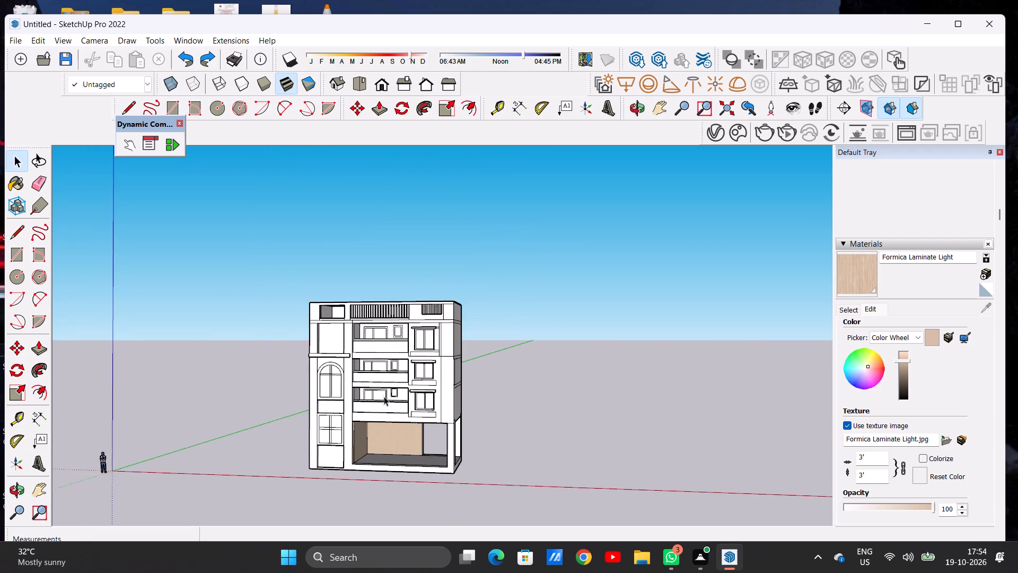
{"action": "scroll", "coordinate": [386, 388], "scroll_direction": "up", "scroll_amount": 7}
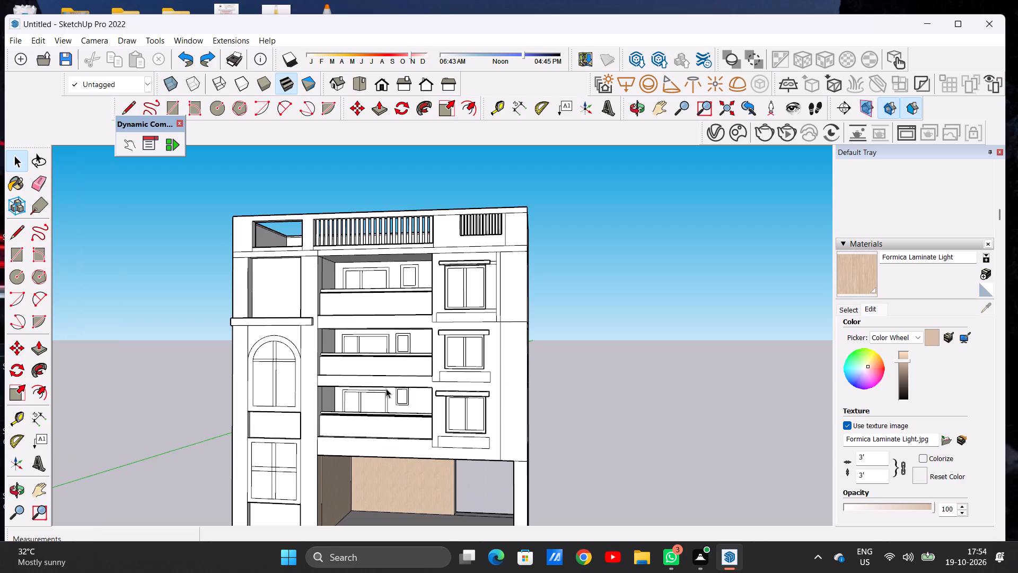
{"action": "scroll", "coordinate": [379, 385], "scroll_direction": "down", "scroll_amount": 10}
{"action": "scroll", "coordinate": [373, 393], "scroll_direction": "up", "scroll_amount": 1}
{"action": "scroll", "coordinate": [373, 393], "scroll_direction": "down", "scroll_amount": 1}
{"action": "scroll", "coordinate": [373, 393], "scroll_direction": "up", "scroll_amount": 4}
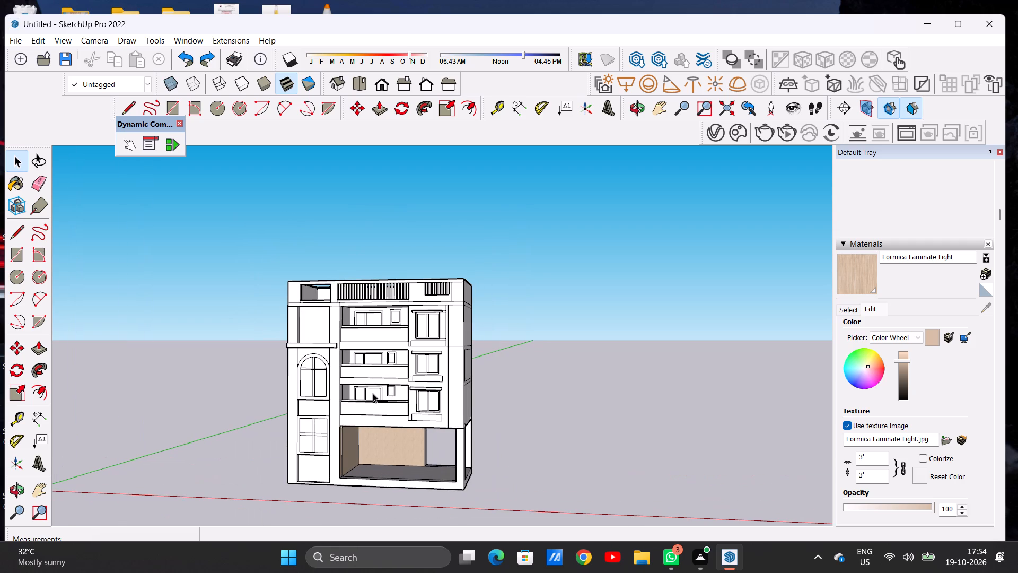
{"action": "scroll", "coordinate": [373, 393], "scroll_direction": "down", "scroll_amount": 3}
{"action": "scroll", "coordinate": [373, 393], "scroll_direction": "up", "scroll_amount": 7}
{"action": "middle_click_drag", "start_coordinate": [343, 444], "coordinate": [396, 444]}
{"action": "scroll", "coordinate": [396, 444], "scroll_direction": "up", "scroll_amount": 3}
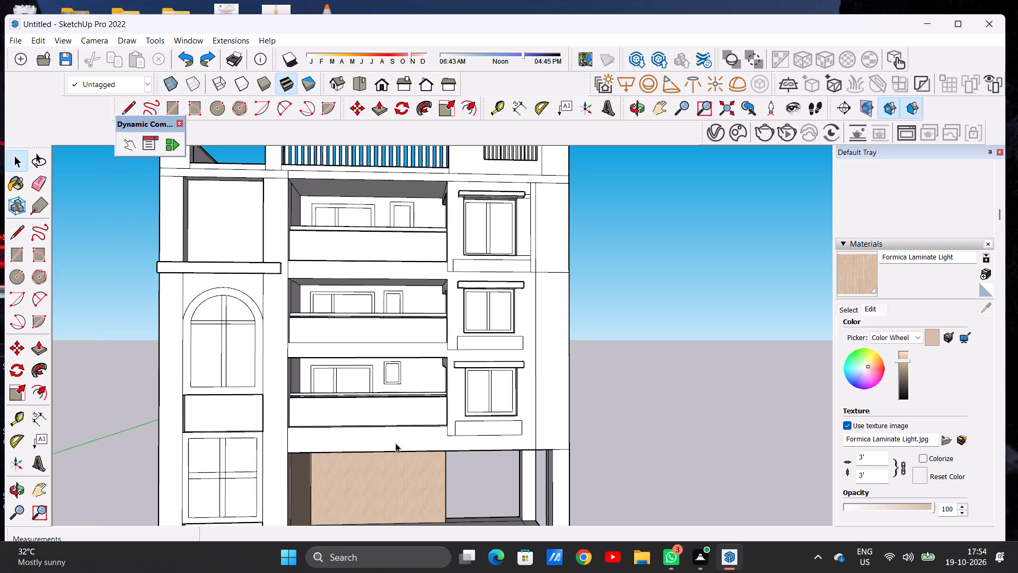
{"action": "key", "text": "grave"}
{"action": "scroll", "coordinate": [396, 443], "scroll_direction": "down", "scroll_amount": 8}
{"action": "scroll", "coordinate": [311, 485], "scroll_direction": "up", "scroll_amount": 2}
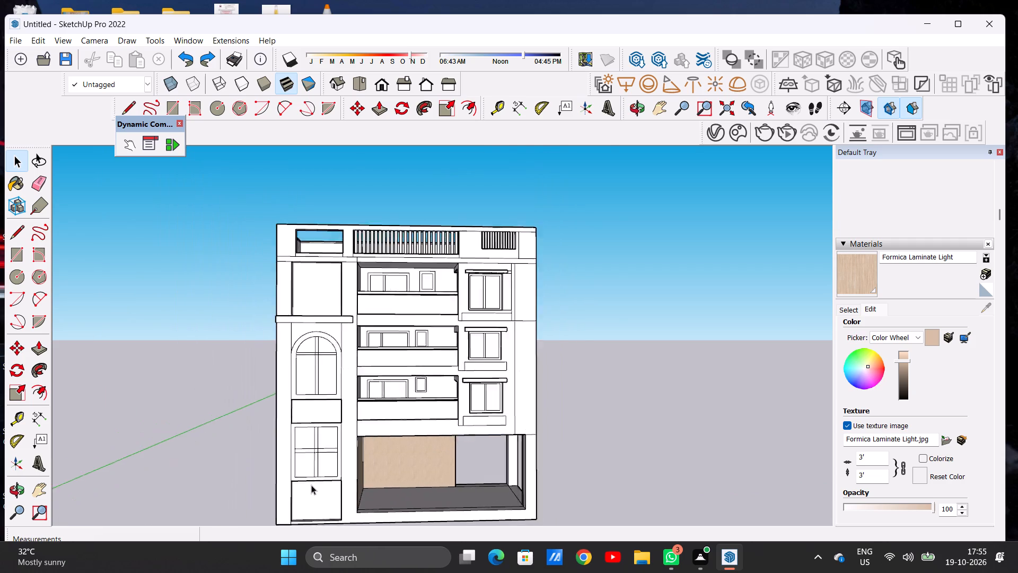
{"action": "scroll", "coordinate": [311, 485], "scroll_direction": "up", "scroll_amount": 4}
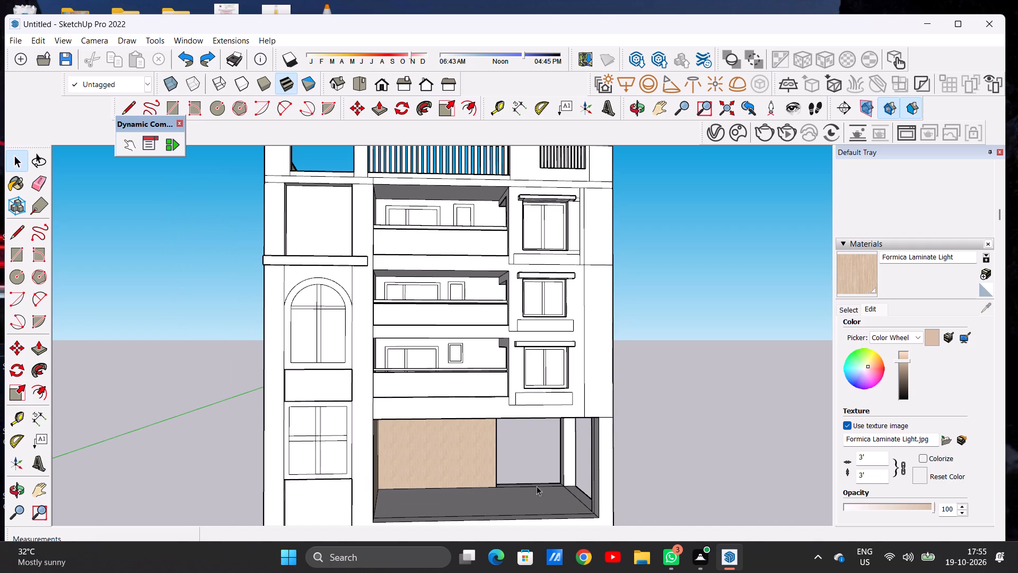
{"action": "scroll", "coordinate": [557, 413], "scroll_direction": "down", "scroll_amount": 13}
{"action": "scroll", "coordinate": [543, 385], "scroll_direction": "up", "scroll_amount": 5}
{"action": "scroll", "coordinate": [532, 453], "scroll_direction": "up", "scroll_amount": 4}
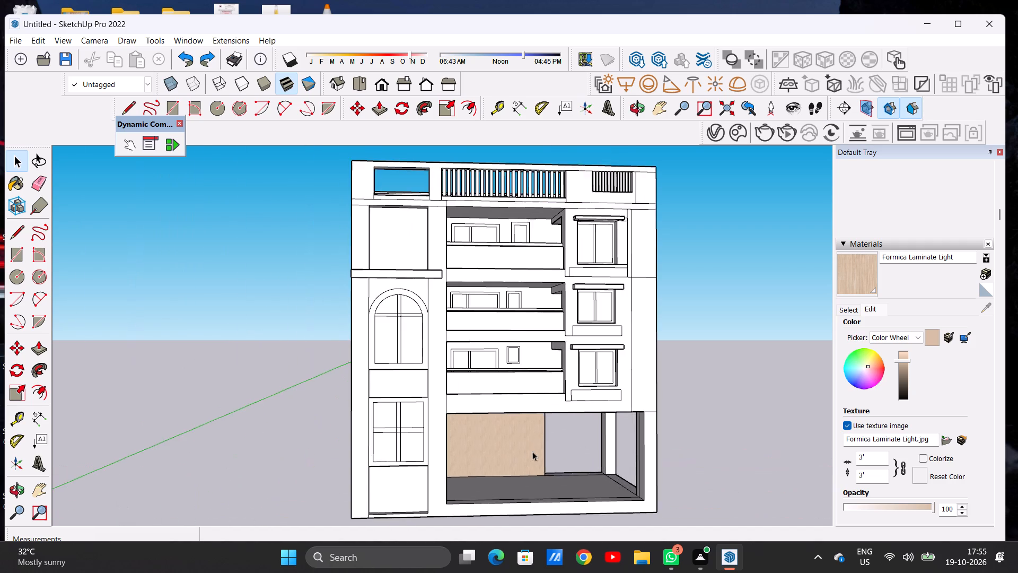
{"action": "scroll", "coordinate": [594, 366], "scroll_direction": "down", "scroll_amount": 6}
{"action": "middle_click_drag", "start_coordinate": [610, 395], "coordinate": [577, 381]}
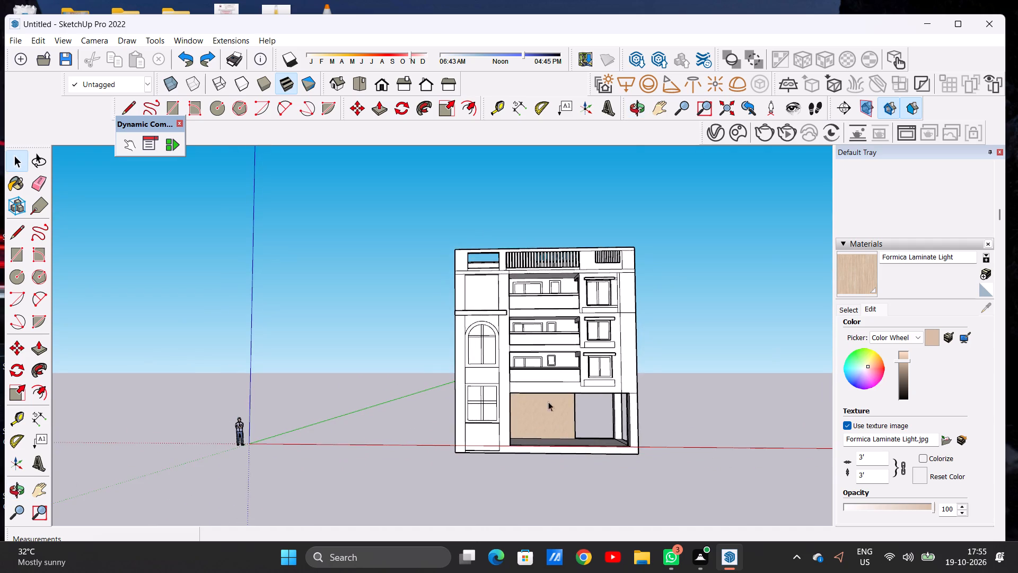
Choose Wood Veneer 01 from the Wood materials while viewing the rectangular window below the arched window.
{"action": "scroll", "coordinate": [515, 419], "scroll_direction": "up", "scroll_amount": 6}
{"action": "scroll", "coordinate": [424, 374], "scroll_direction": "up", "scroll_amount": 8}
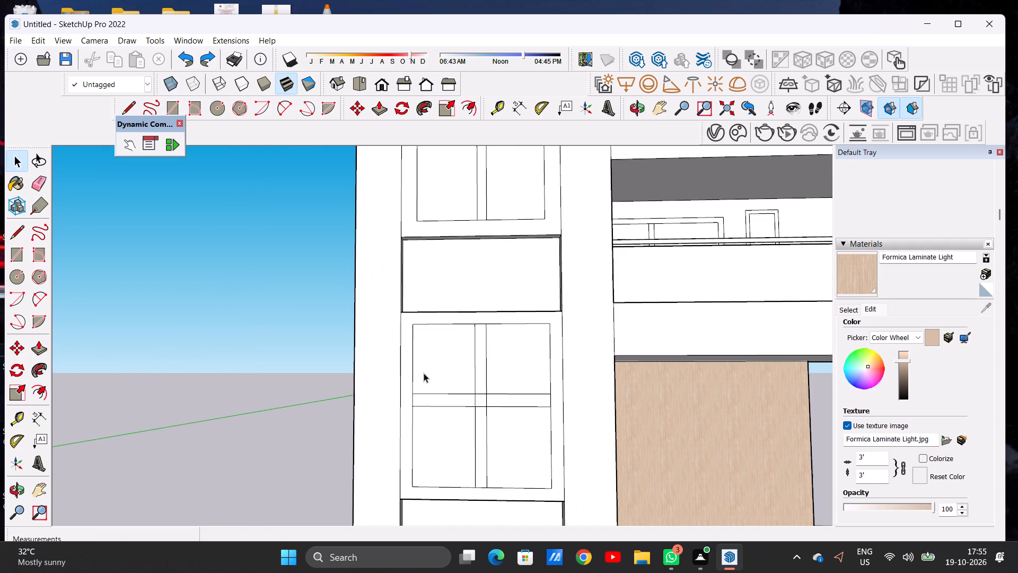
{"action": "left_click", "coordinate": [854, 310]}
{"action": "left_click", "coordinate": [847, 319]}
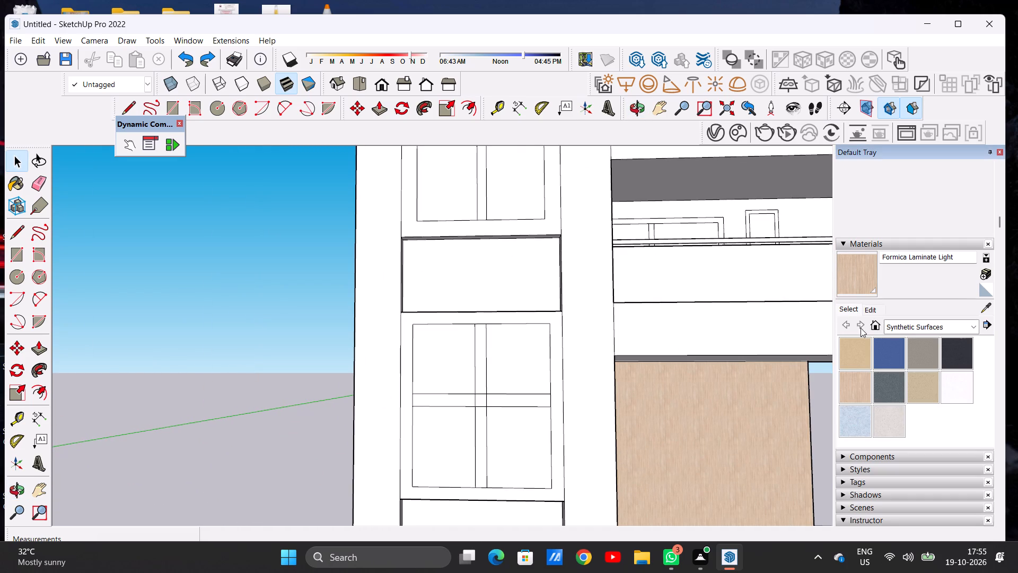
{"action": "left_click", "coordinate": [917, 325]}
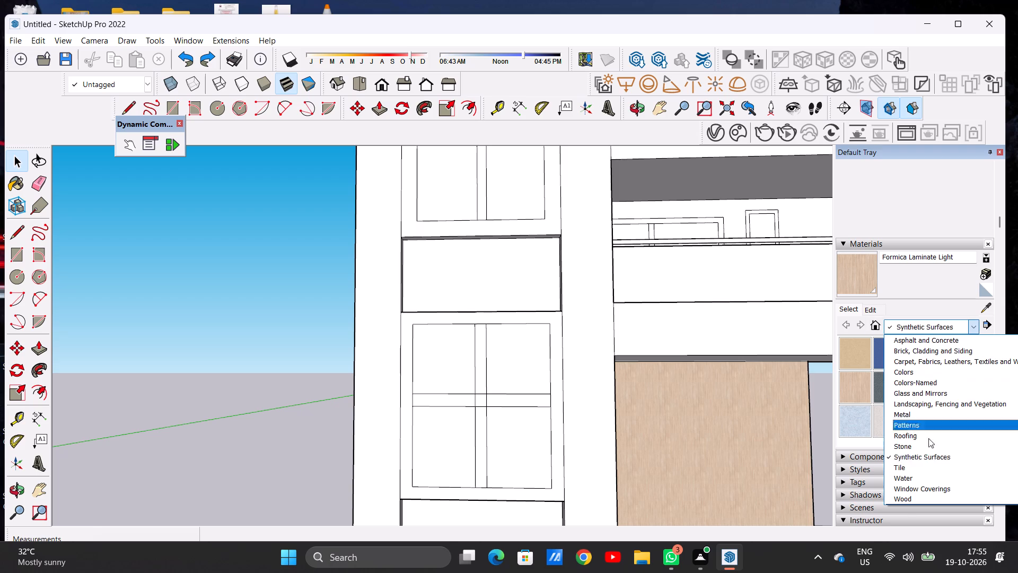
{"action": "left_click", "coordinate": [904, 502]}
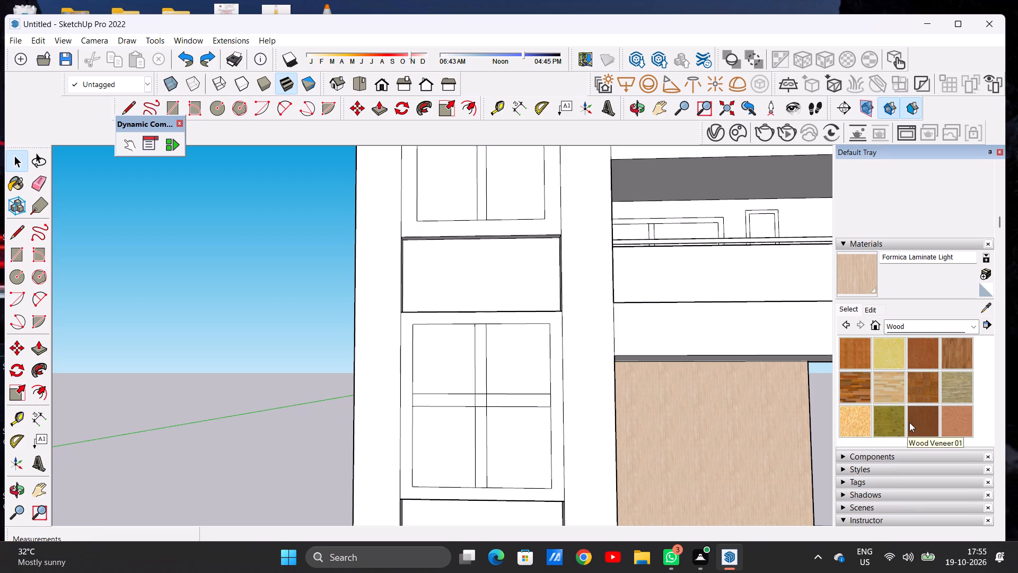
{"action": "left_click", "coordinate": [909, 422]}
{"action": "scroll", "coordinate": [516, 338], "scroll_direction": "up", "scroll_amount": 6}
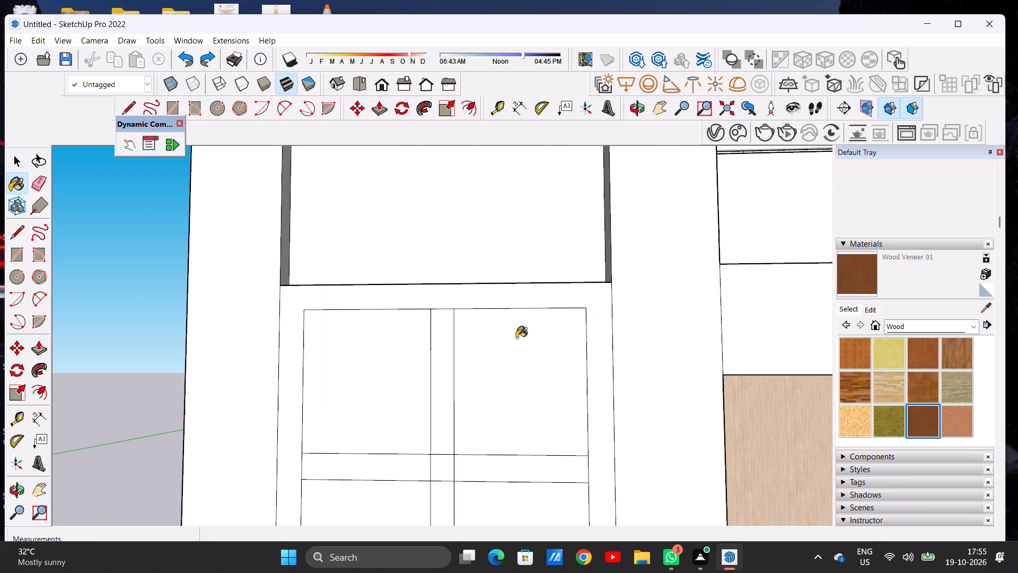
{"action": "scroll", "coordinate": [516, 338], "scroll_direction": "up", "scroll_amount": 1}
{"action": "key", "text": "space"}
Erase the vertical and horizontal glazing-bar lines inside the rectangular window below the arched window.
{"action": "scroll", "coordinate": [528, 317], "scroll_direction": "down", "scroll_amount": 17}
{"action": "middle_click_drag", "start_coordinate": [524, 340], "coordinate": [520, 366]}
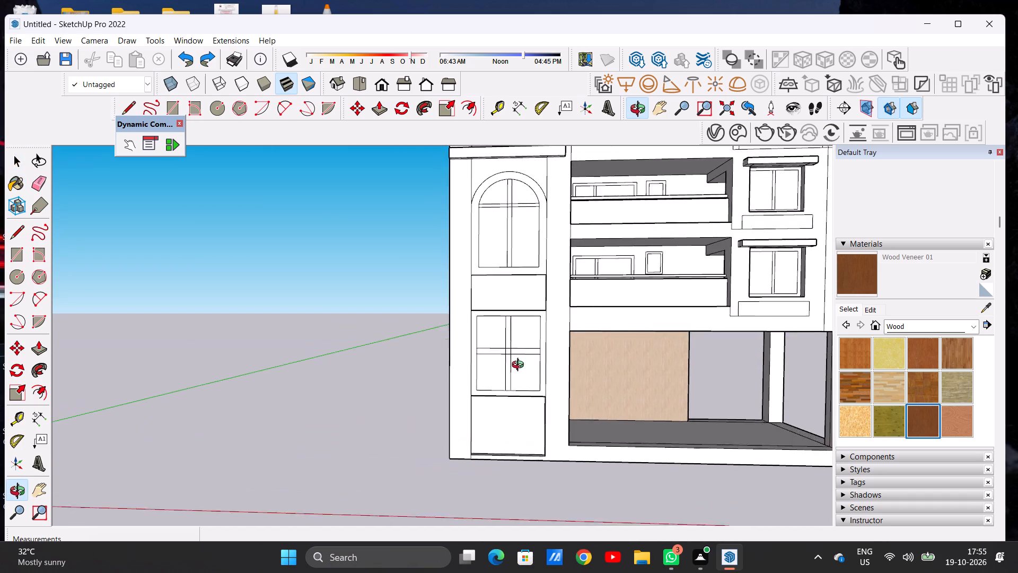
{"action": "middle_click_drag", "start_coordinate": [520, 366], "coordinate": [520, 370]}
{"action": "scroll", "coordinate": [520, 370], "scroll_direction": "up", "scroll_amount": 6}
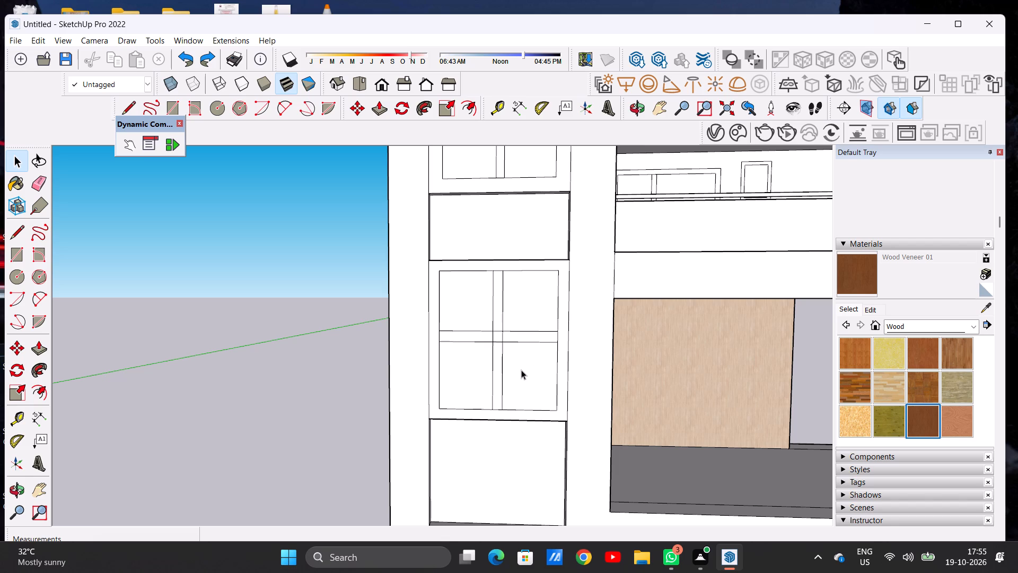
{"action": "key", "text": "e"}
{"action": "scroll", "coordinate": [498, 338], "scroll_direction": "up", "scroll_amount": 5}
{"action": "left_click_drag", "start_coordinate": [482, 285], "coordinate": [514, 285]}
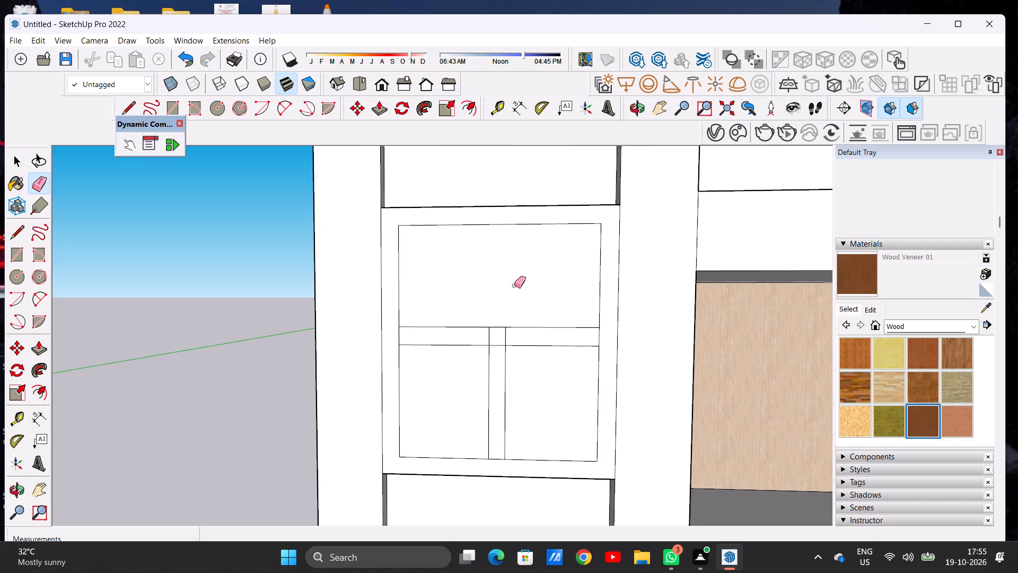
{"action": "left_click_drag", "start_coordinate": [520, 314], "coordinate": [528, 351]}
{"action": "left_click_drag", "start_coordinate": [517, 362], "coordinate": [479, 380]}
{"action": "left_click_drag", "start_coordinate": [479, 318], "coordinate": [499, 340]}
{"action": "left_click_drag", "start_coordinate": [498, 325], "coordinate": [498, 326]}
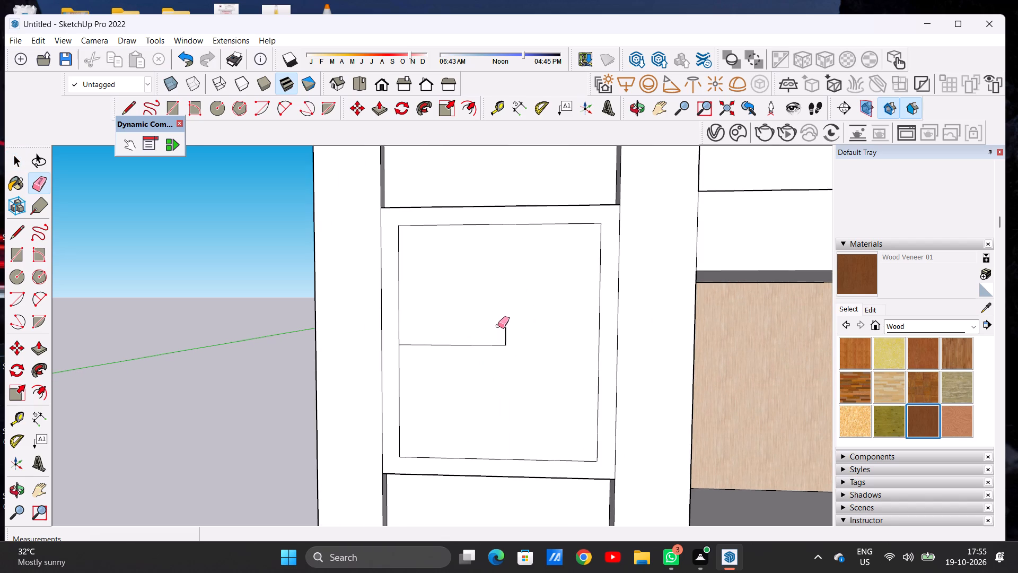
{"action": "left_click_drag", "start_coordinate": [498, 326], "coordinate": [504, 338]}
{"action": "left_click_drag", "start_coordinate": [500, 340], "coordinate": [484, 358]}
{"action": "key", "text": "space"}
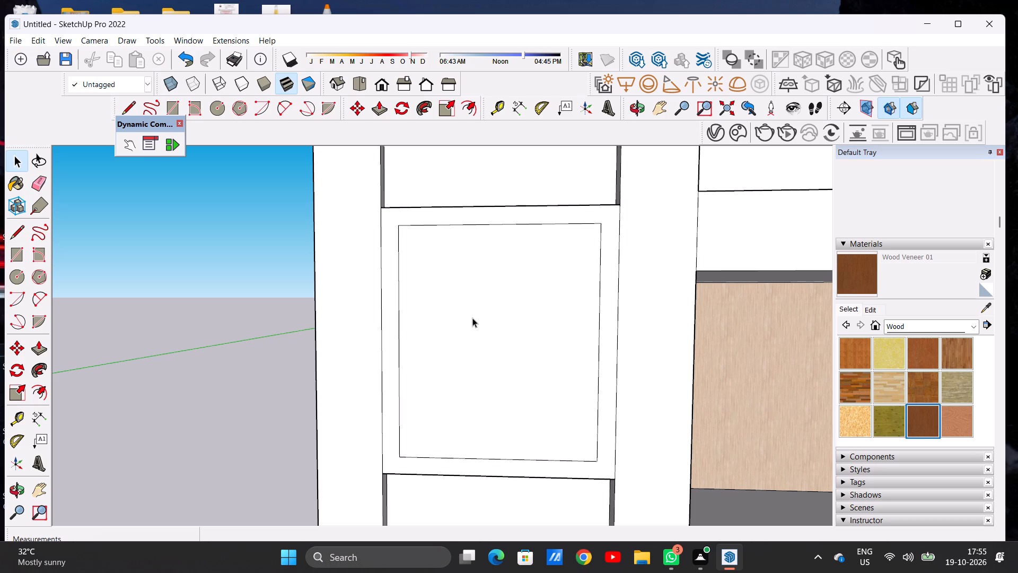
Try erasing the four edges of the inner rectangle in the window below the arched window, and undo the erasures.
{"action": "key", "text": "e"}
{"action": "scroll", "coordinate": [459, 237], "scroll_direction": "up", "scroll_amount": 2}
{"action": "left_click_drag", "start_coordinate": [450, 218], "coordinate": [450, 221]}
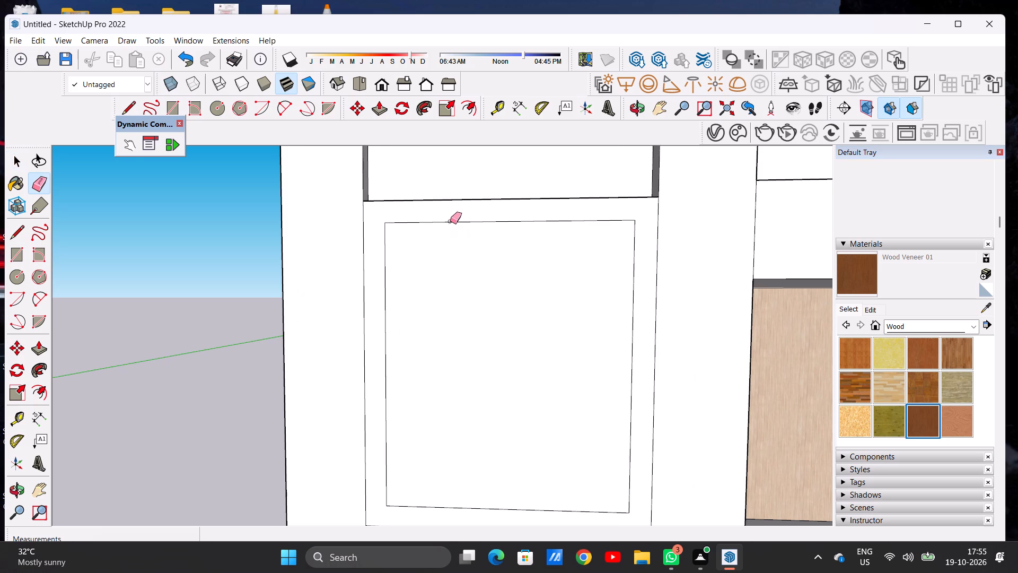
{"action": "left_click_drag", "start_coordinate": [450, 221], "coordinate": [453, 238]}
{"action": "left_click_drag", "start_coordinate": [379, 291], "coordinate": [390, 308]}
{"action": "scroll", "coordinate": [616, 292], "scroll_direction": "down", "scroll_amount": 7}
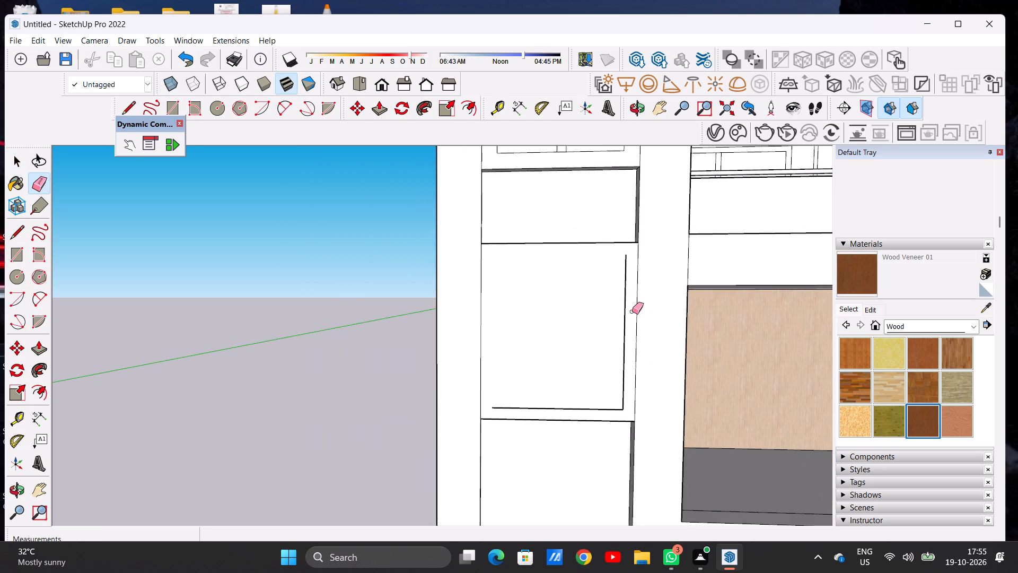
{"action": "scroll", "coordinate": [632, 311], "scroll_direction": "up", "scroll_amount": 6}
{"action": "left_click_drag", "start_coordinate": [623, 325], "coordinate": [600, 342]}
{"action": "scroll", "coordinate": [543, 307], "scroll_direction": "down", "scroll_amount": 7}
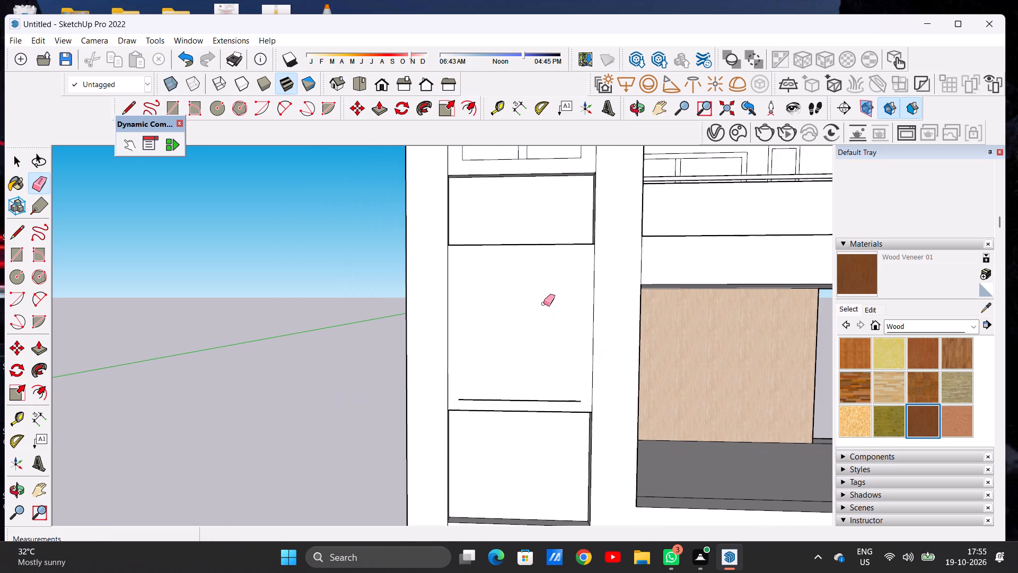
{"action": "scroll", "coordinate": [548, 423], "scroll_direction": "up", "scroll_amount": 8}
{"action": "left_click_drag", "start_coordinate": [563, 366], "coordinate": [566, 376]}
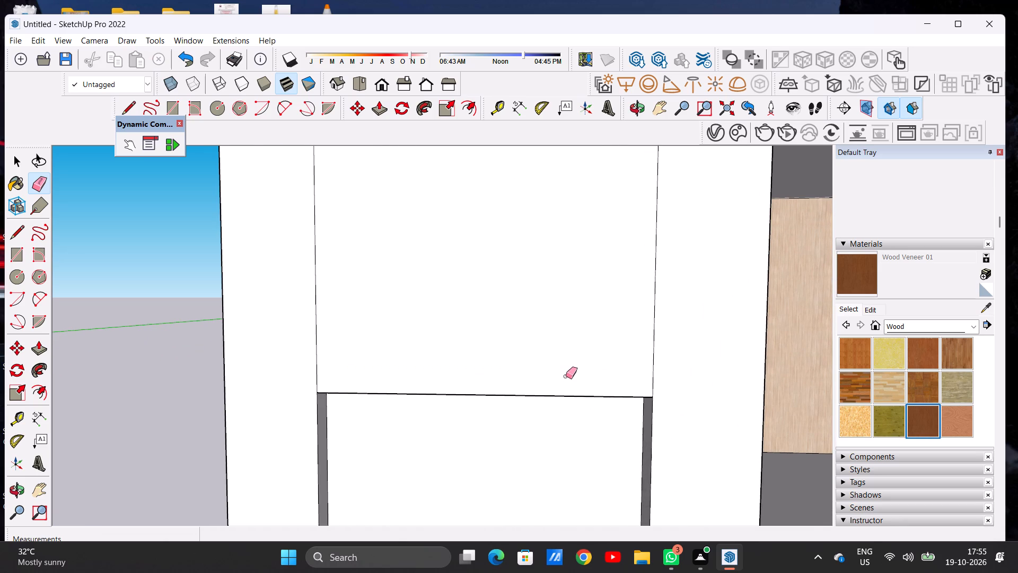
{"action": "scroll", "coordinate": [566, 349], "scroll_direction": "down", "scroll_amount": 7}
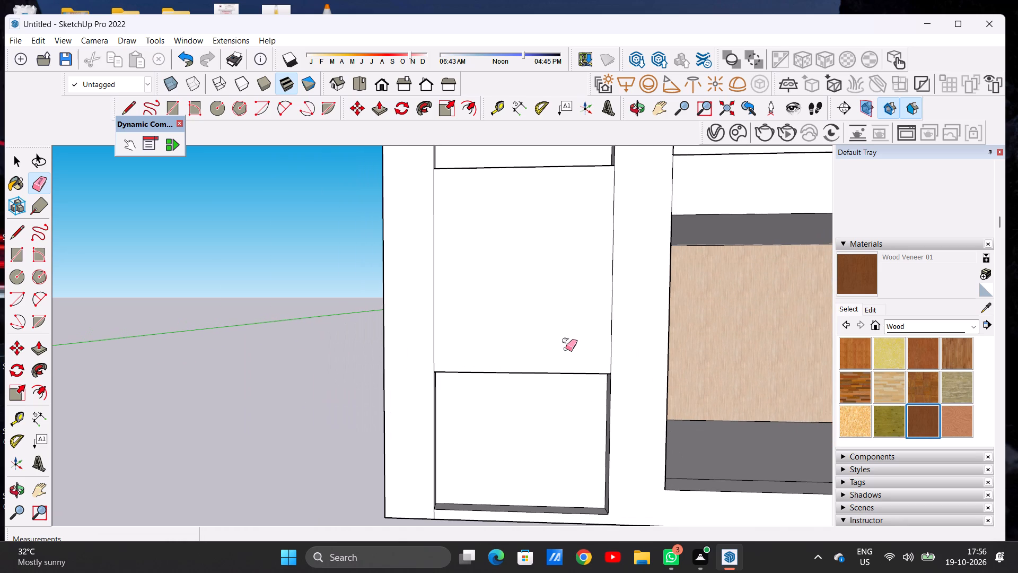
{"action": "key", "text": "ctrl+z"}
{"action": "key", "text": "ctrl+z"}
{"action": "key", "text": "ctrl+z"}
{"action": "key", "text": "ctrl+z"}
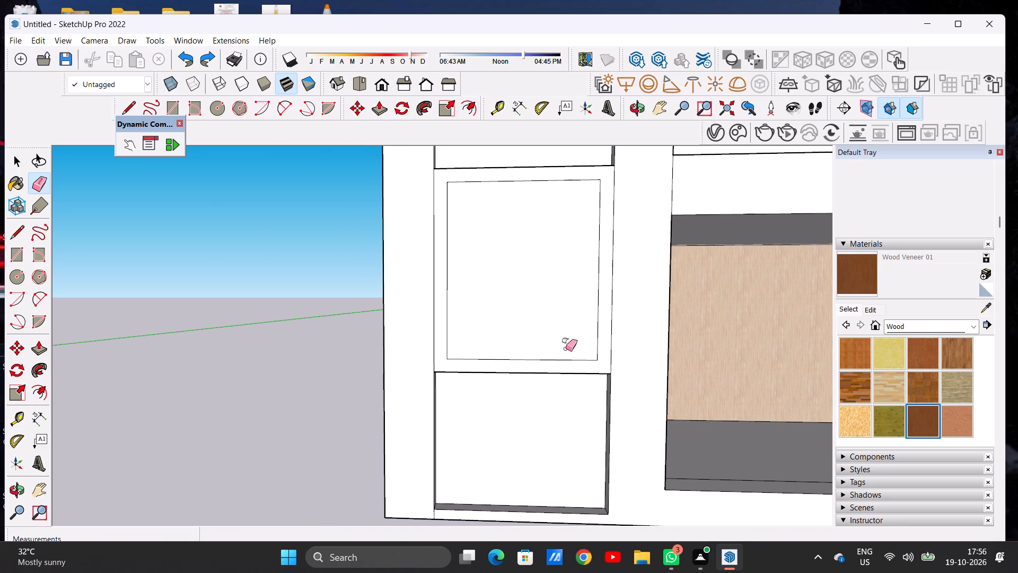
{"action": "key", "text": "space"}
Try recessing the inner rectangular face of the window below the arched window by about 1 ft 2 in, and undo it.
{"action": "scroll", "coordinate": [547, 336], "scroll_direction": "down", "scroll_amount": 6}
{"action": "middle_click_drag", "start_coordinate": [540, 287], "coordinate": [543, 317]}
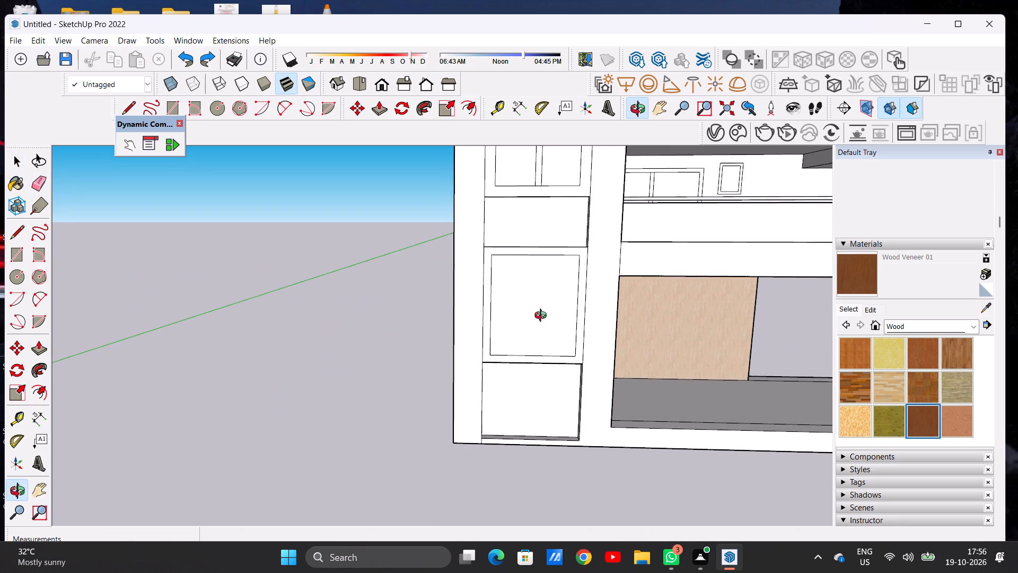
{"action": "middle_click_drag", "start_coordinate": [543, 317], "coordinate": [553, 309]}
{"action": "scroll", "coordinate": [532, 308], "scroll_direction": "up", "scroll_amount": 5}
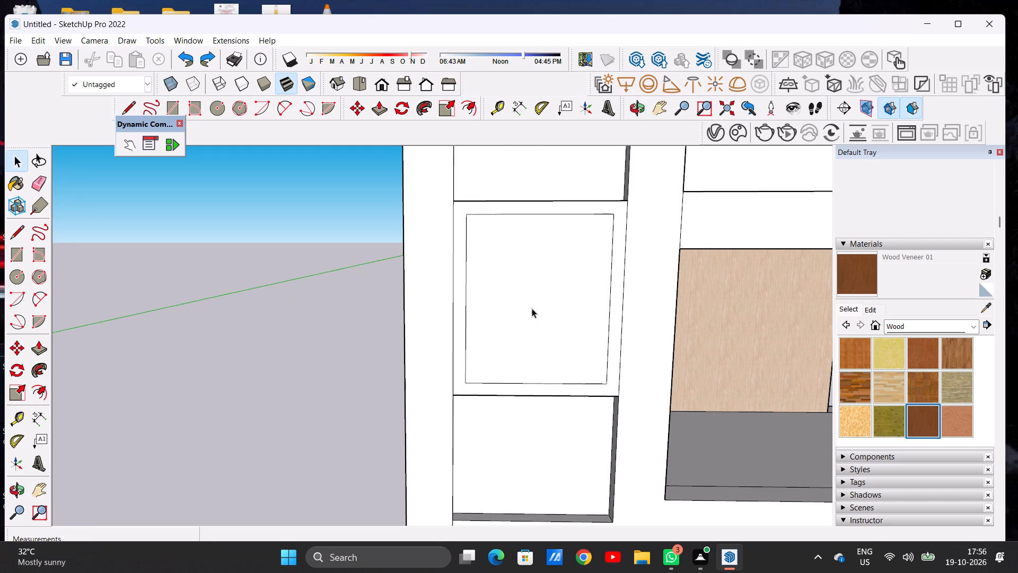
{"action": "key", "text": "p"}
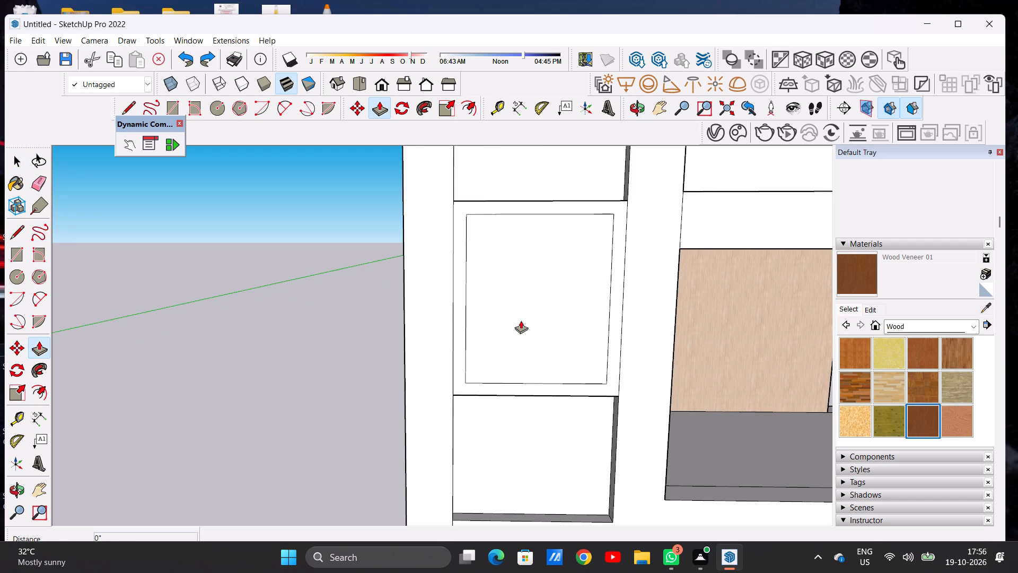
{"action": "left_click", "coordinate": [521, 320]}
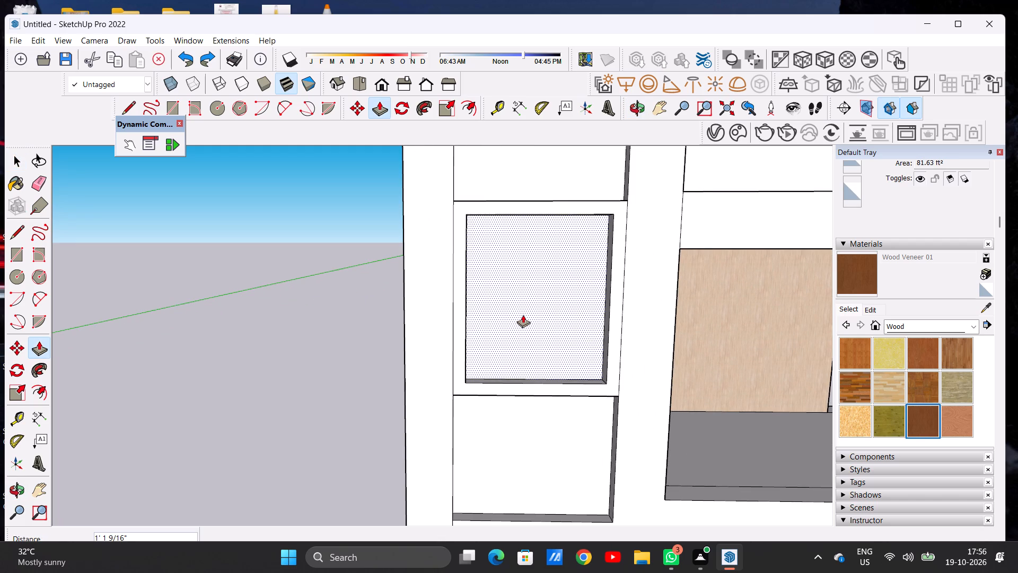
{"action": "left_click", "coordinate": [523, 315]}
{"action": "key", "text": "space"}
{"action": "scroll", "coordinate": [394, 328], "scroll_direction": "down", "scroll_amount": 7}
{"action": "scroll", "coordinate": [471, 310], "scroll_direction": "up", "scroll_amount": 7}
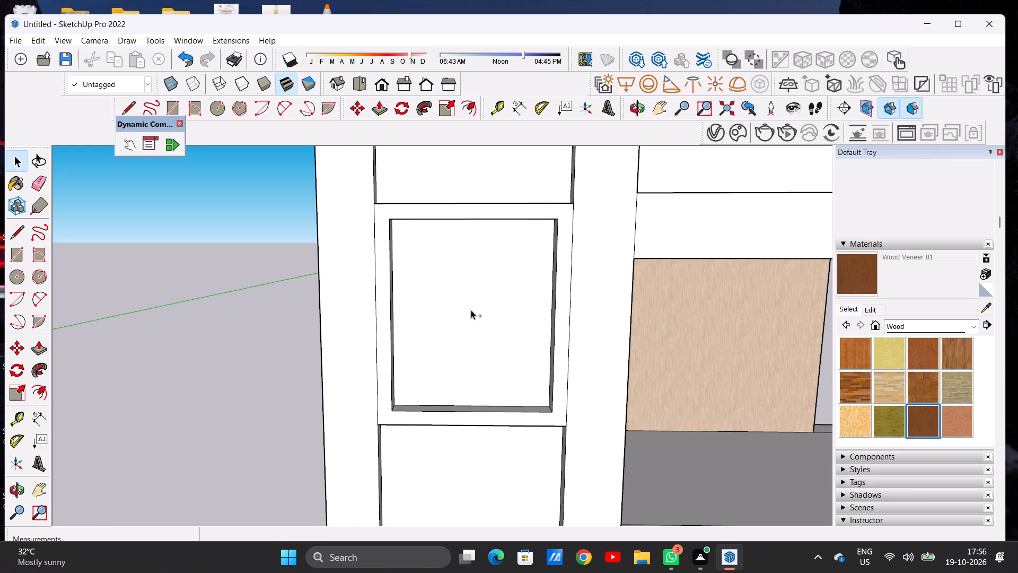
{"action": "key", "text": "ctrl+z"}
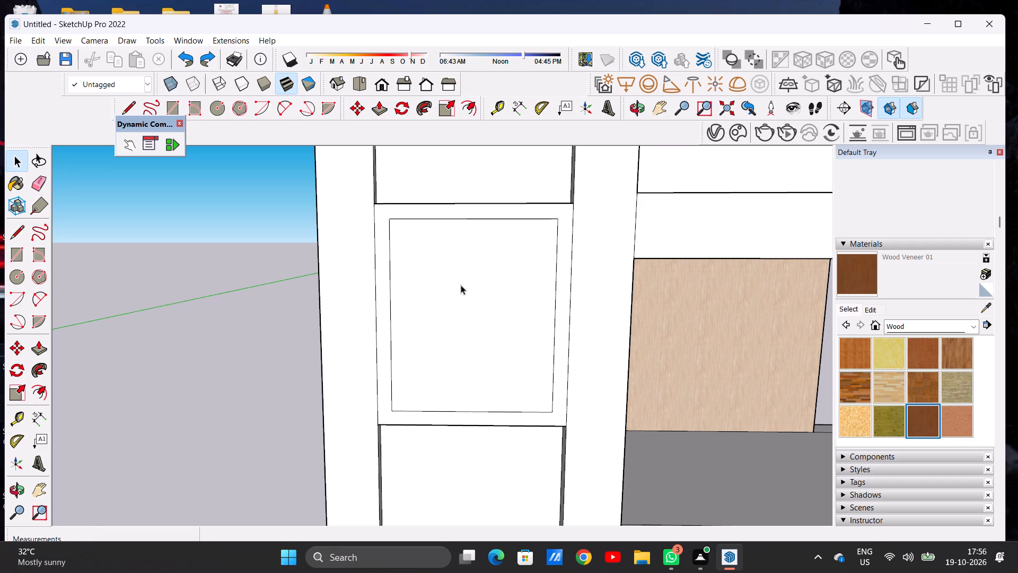
Push the inner rectangular face of the window below the arched window inward by about 11 1/2 in.
{"action": "scroll", "coordinate": [401, 257], "scroll_direction": "up", "scroll_amount": 1}
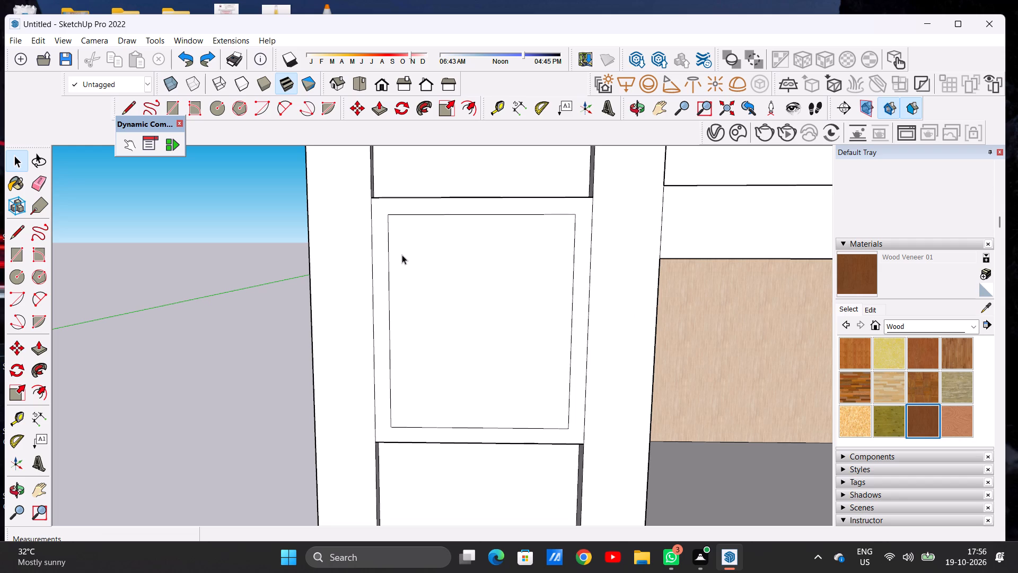
{"action": "type", "text": "OF P"}
{"action": "left_click", "coordinate": [436, 333]}
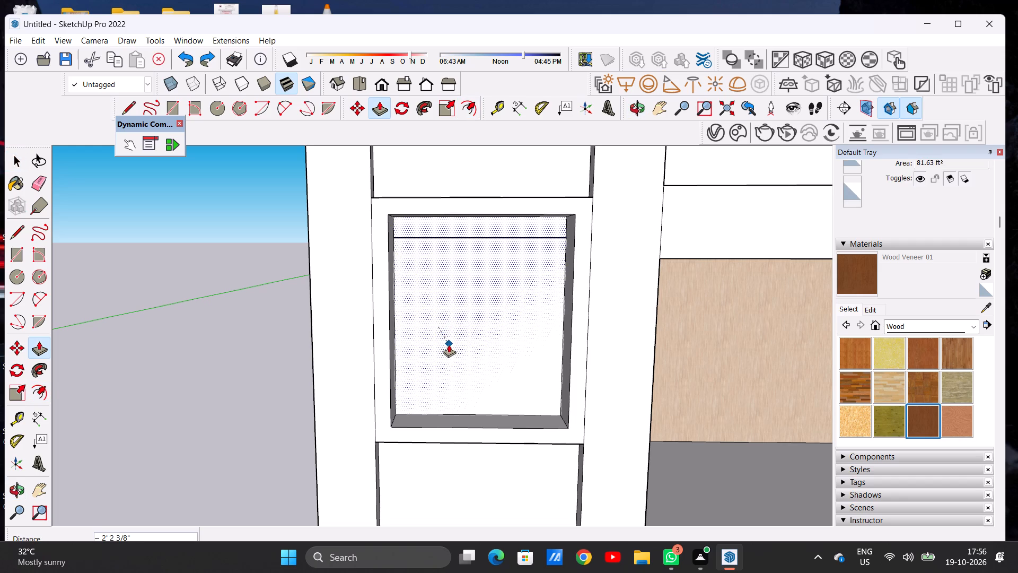
{"action": "middle_click_drag", "start_coordinate": [476, 344], "coordinate": [315, 375]}
{"action": "scroll", "coordinate": [386, 320], "scroll_direction": "down", "scroll_amount": 5}
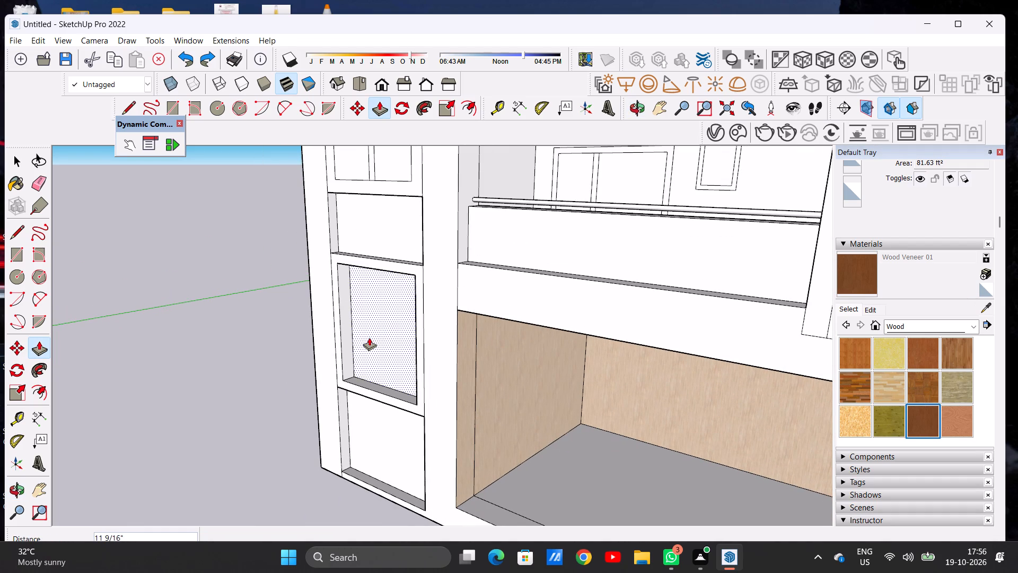
{"action": "left_click", "coordinate": [370, 337]}
{"action": "key", "text": "space"}
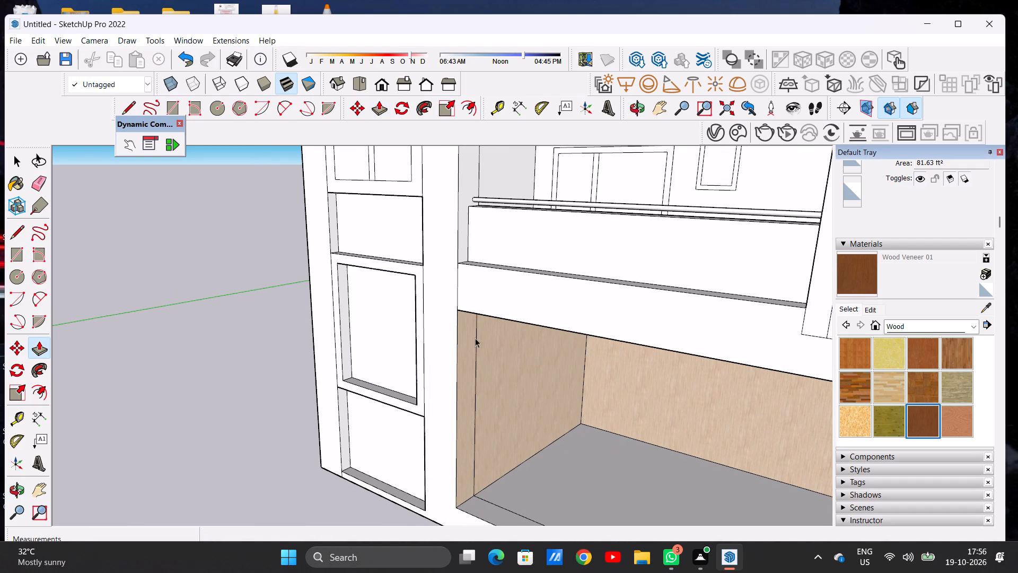
Offset the edges of the recessed window face inward to outline a narrow frame around the glazing.
{"action": "scroll", "coordinate": [543, 328], "scroll_direction": "down", "scroll_amount": 12}
{"action": "middle_click_drag", "start_coordinate": [439, 353], "coordinate": [617, 323]}
{"action": "scroll", "coordinate": [441, 331], "scroll_direction": "up", "scroll_amount": 7}
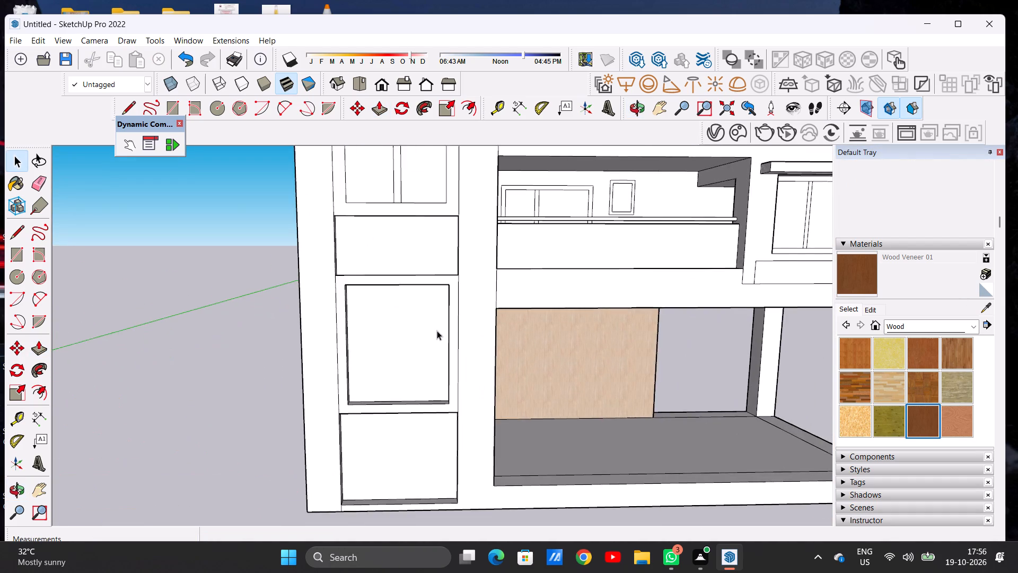
{"action": "scroll", "coordinate": [528, 307], "scroll_direction": "down", "scroll_amount": 7}
{"action": "scroll", "coordinate": [443, 326], "scroll_direction": "up", "scroll_amount": 8}
{"action": "middle_click_drag", "start_coordinate": [462, 343], "coordinate": [432, 334]}
{"action": "scroll", "coordinate": [462, 343], "scroll_direction": "up", "scroll_amount": 1}
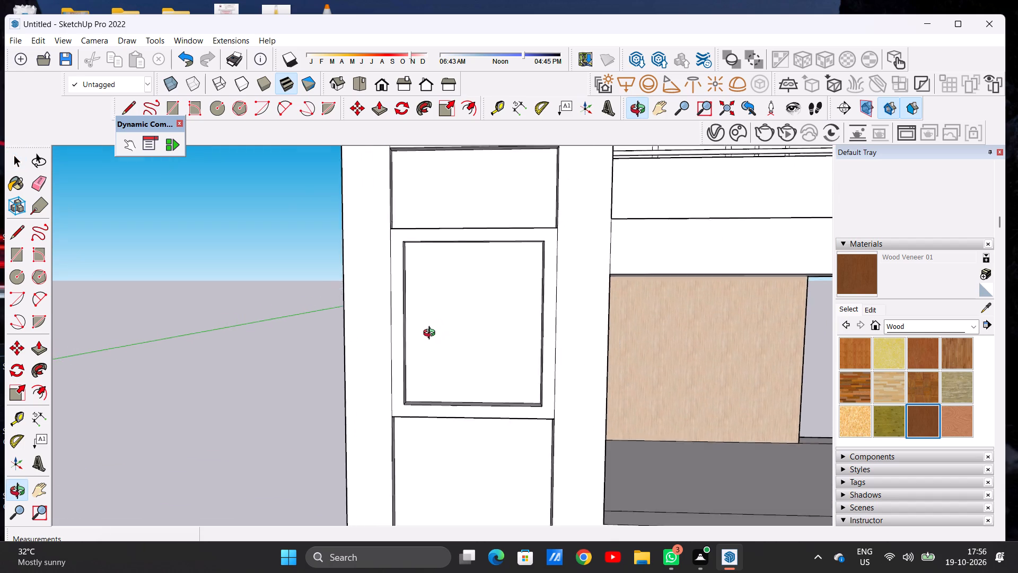
{"action": "middle_click_drag", "start_coordinate": [432, 334], "coordinate": [451, 336]}
{"action": "key", "text": "o"}
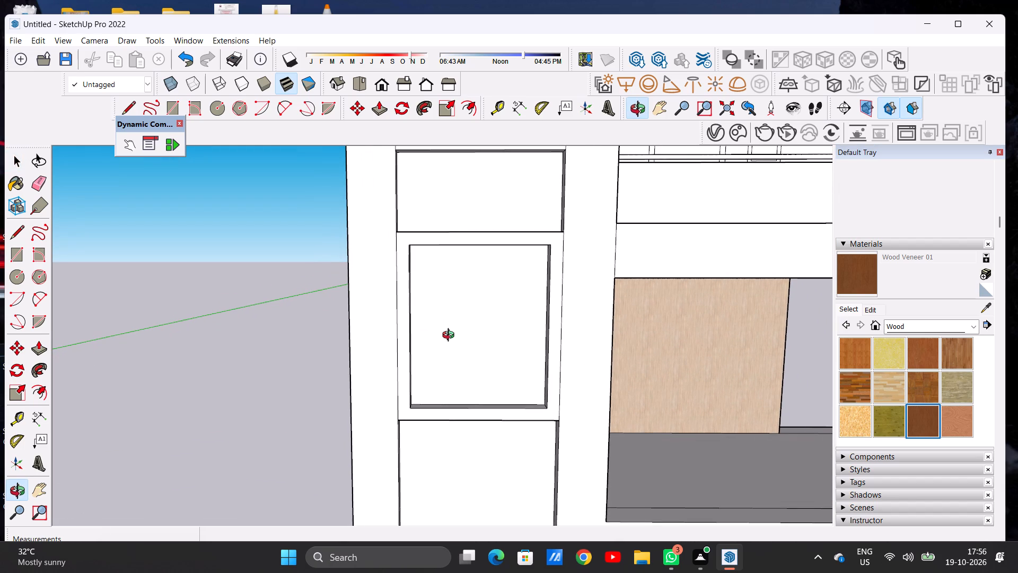
{"action": "key", "text": "f"}
{"action": "left_click", "coordinate": [444, 263]}
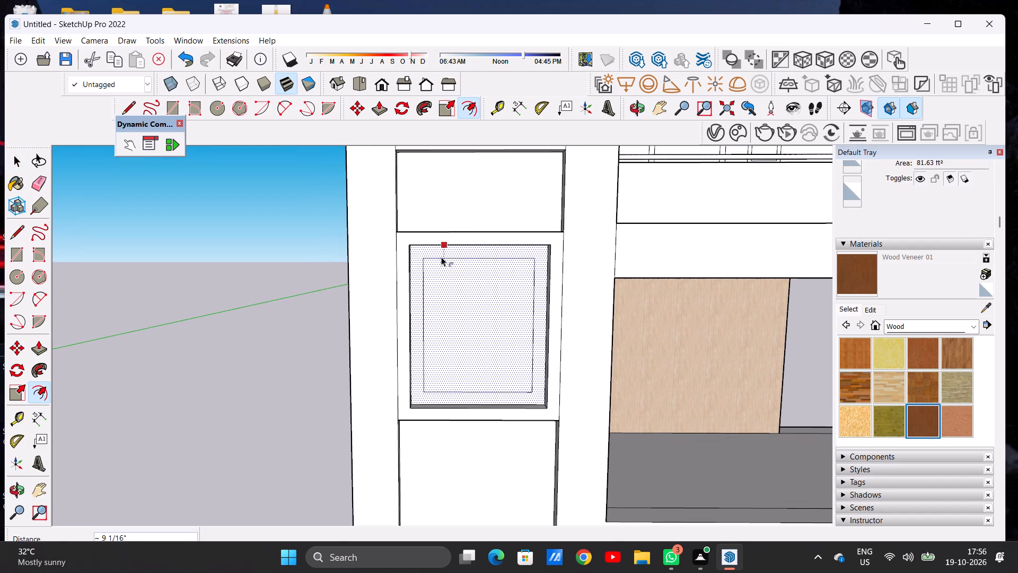
{"action": "left_click", "coordinate": [441, 253]}
{"action": "key", "text": "space"}
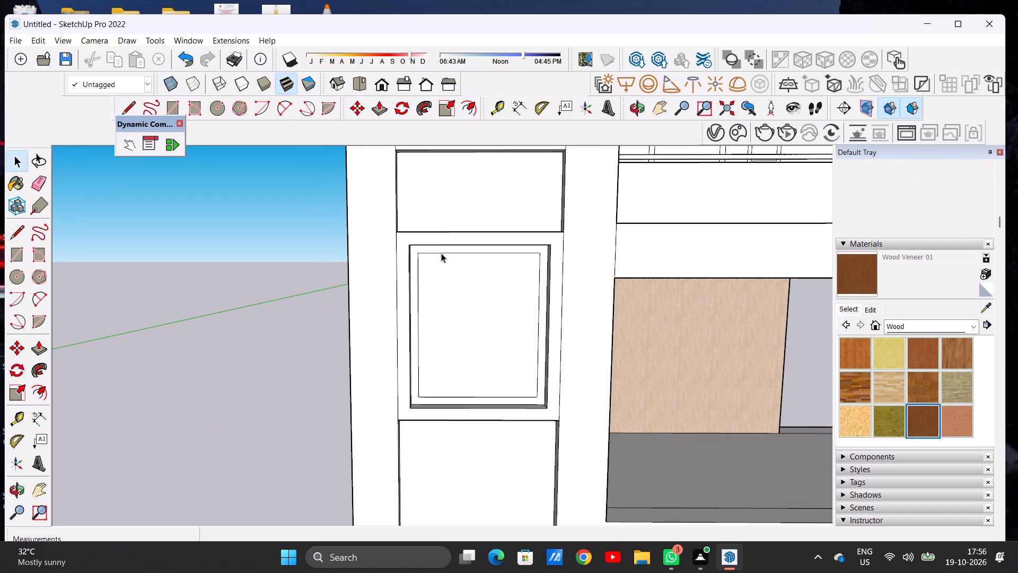
Draw two closely spaced vertical glazing-bar lines, about 8 ft 10 in long, near the middle of the recessed window's inner frame.
{"action": "type", "text": "L"}
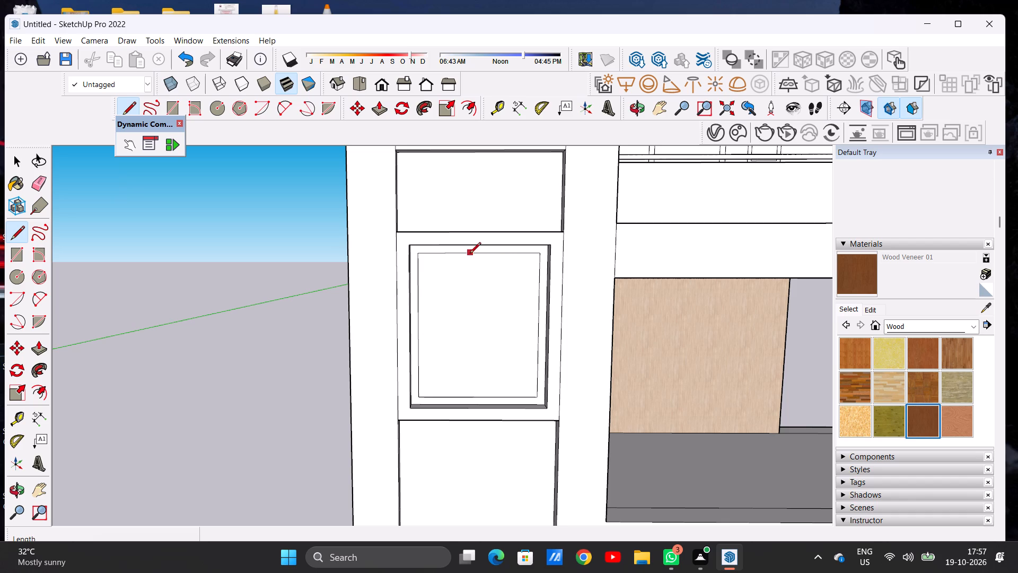
{"action": "left_click", "coordinate": [471, 255]}
{"action": "left_click", "coordinate": [471, 395]}
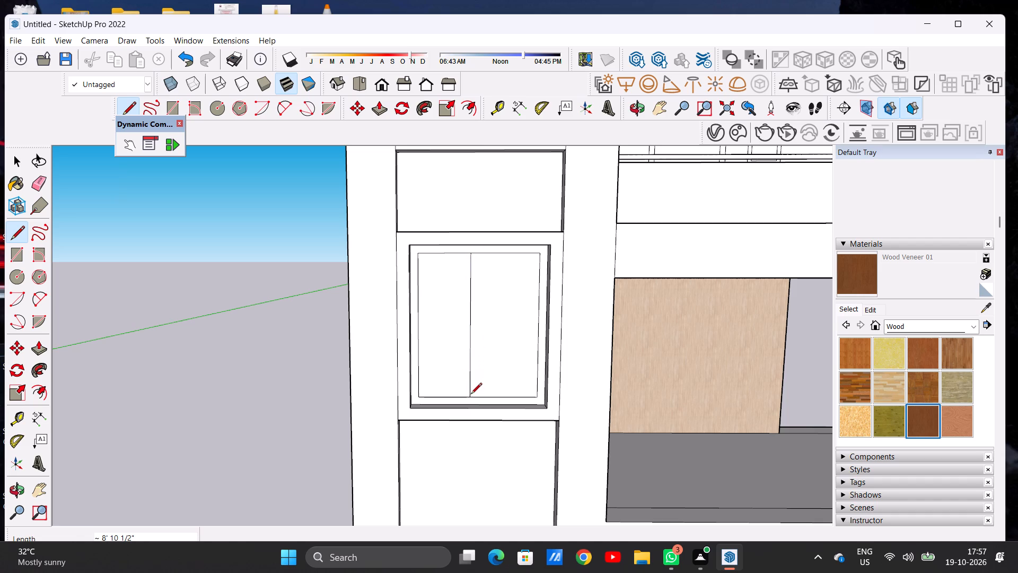
{"action": "left_click", "coordinate": [479, 254]}
{"action": "left_click", "coordinate": [480, 396]}
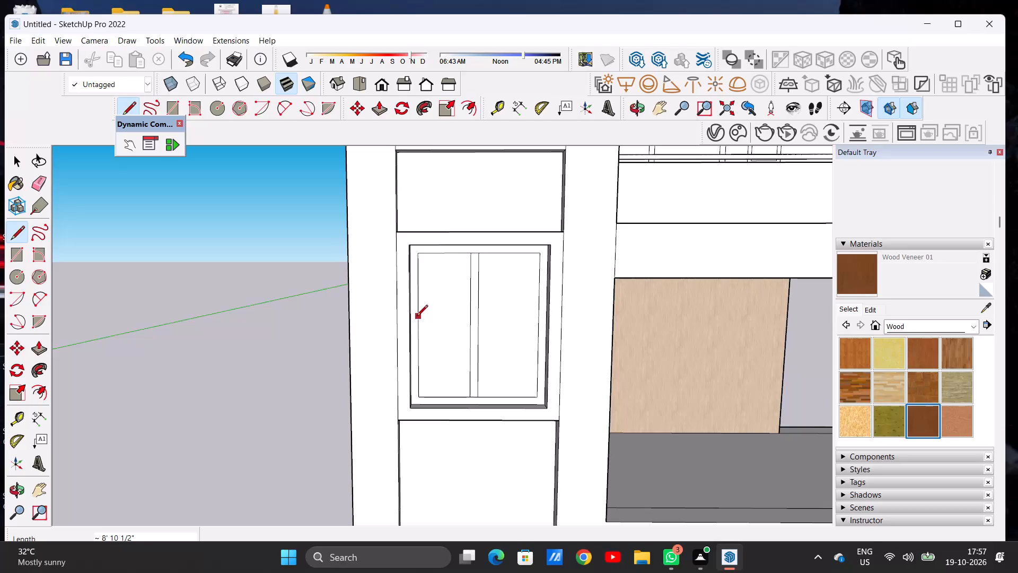
Draw two closely spaced horizontal glazing-bar lines, about 7 ft 4 in long, across the middle of the recessed window's inner frame.
{"action": "left_click", "coordinate": [417, 317]}
{"action": "left_click", "coordinate": [535, 319]}
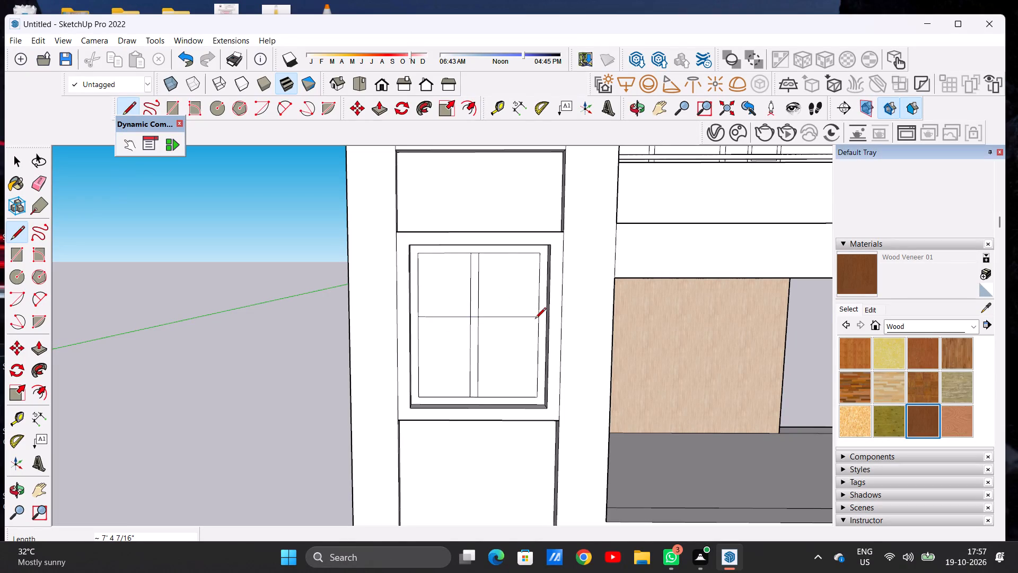
{"action": "left_click", "coordinate": [417, 327]}
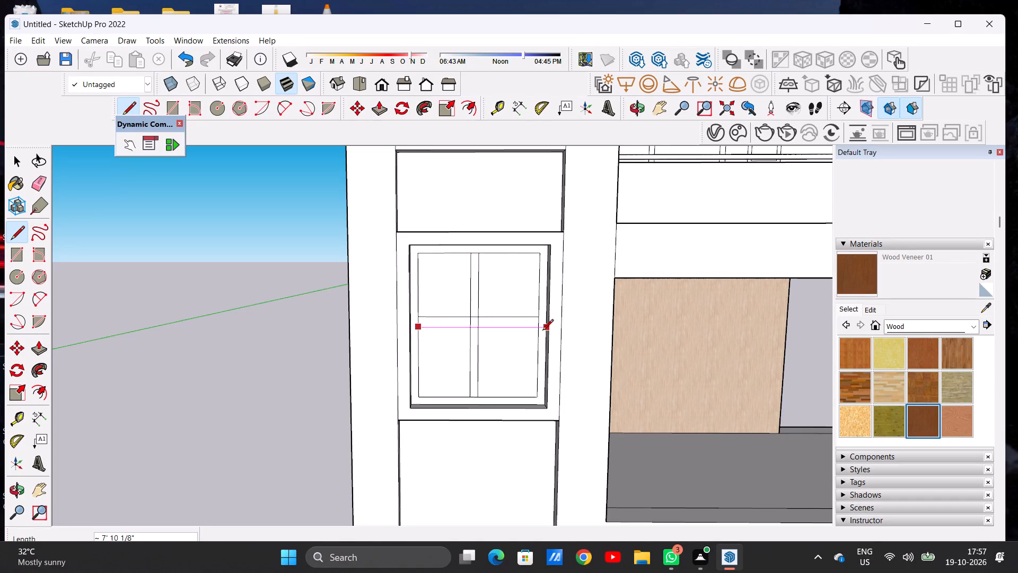
{"action": "left_click", "coordinate": [540, 331]}
{"action": "key", "text": "space"}
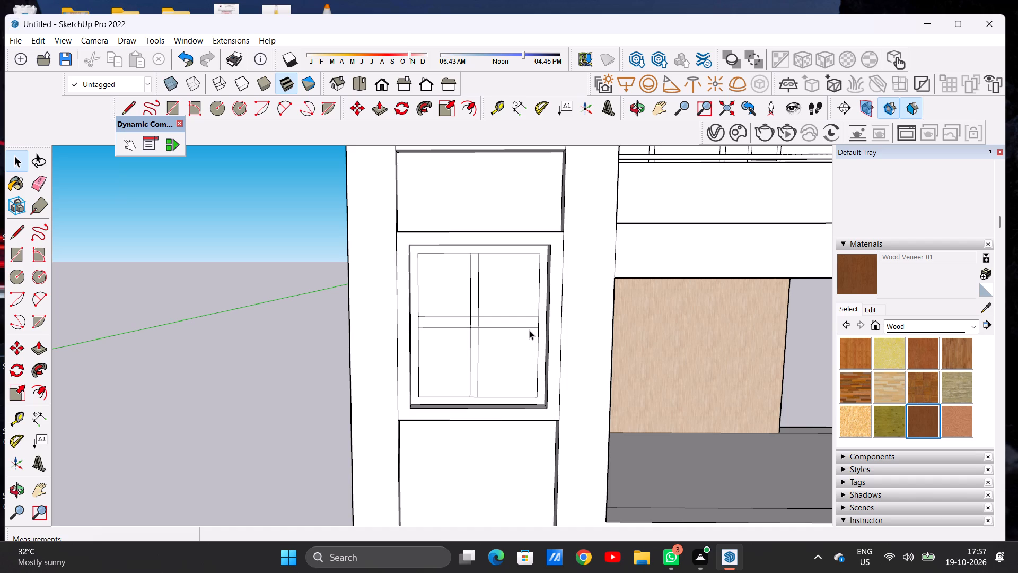
Examine the recessed rectangular window and the arched window above it against the whole front elevation.
{"action": "scroll", "coordinate": [501, 350], "scroll_direction": "down", "scroll_amount": 9}
{"action": "scroll", "coordinate": [349, 355], "scroll_direction": "down", "scroll_amount": 7}
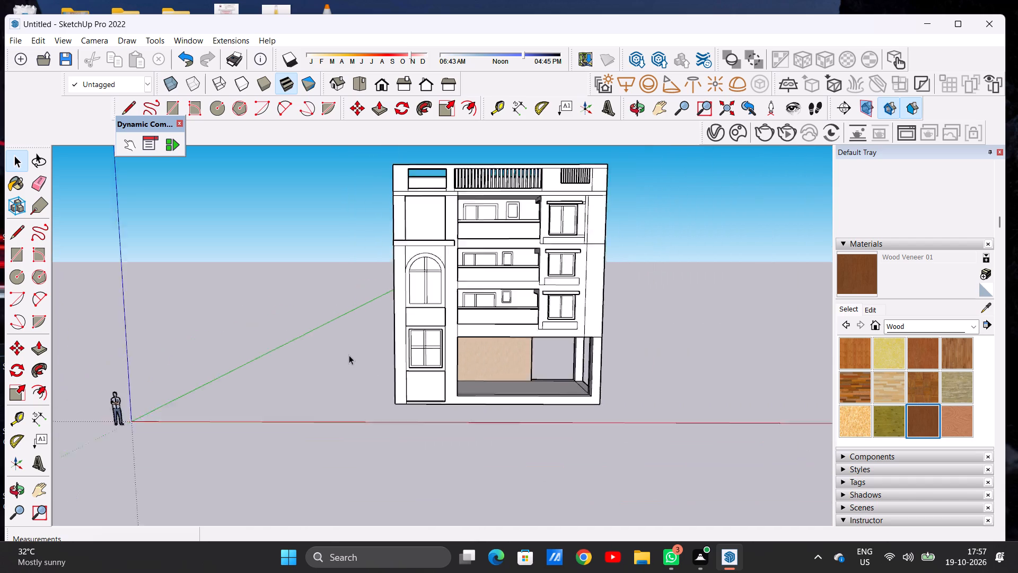
{"action": "scroll", "coordinate": [349, 355], "scroll_direction": "down", "scroll_amount": 2}
{"action": "scroll", "coordinate": [444, 287], "scroll_direction": "up", "scroll_amount": 8}
{"action": "scroll", "coordinate": [344, 341], "scroll_direction": "down", "scroll_amount": 5}
{"action": "scroll", "coordinate": [351, 316], "scroll_direction": "up", "scroll_amount": 4}
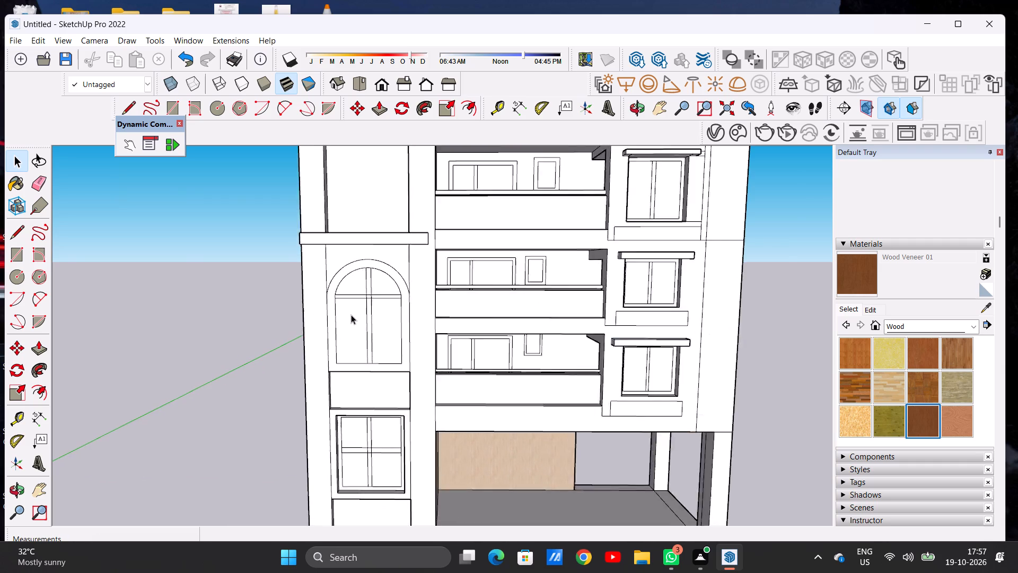
{"action": "scroll", "coordinate": [351, 315], "scroll_direction": "up", "scroll_amount": 2}
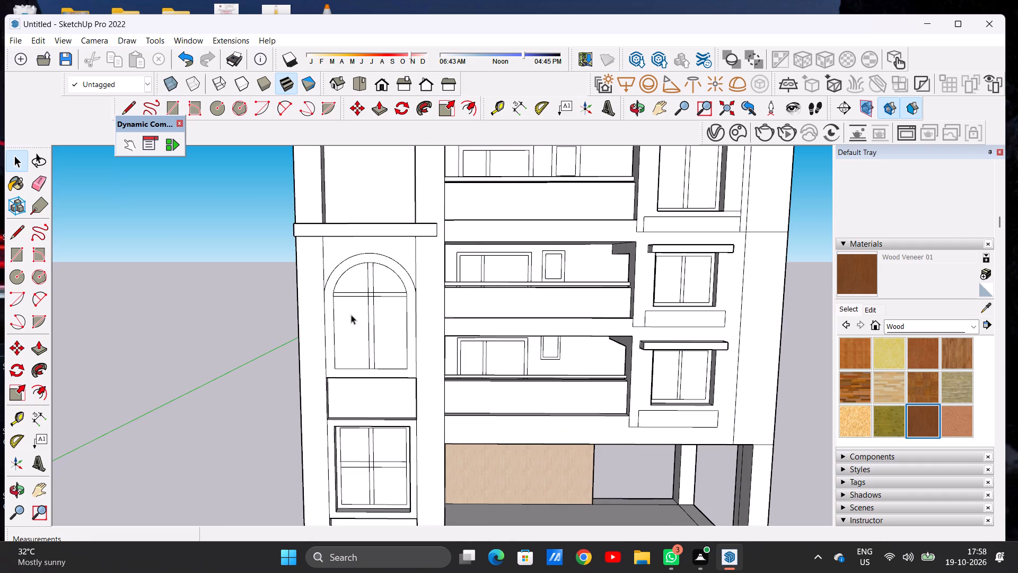
{"action": "scroll", "coordinate": [351, 315], "scroll_direction": "down", "scroll_amount": 5}
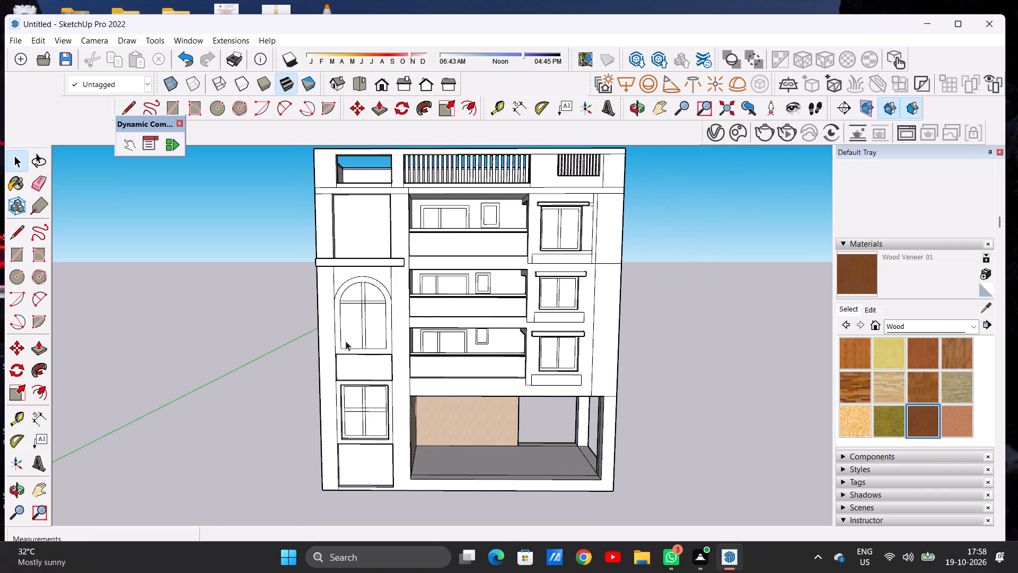
{"action": "scroll", "coordinate": [346, 341], "scroll_direction": "up", "scroll_amount": 3}
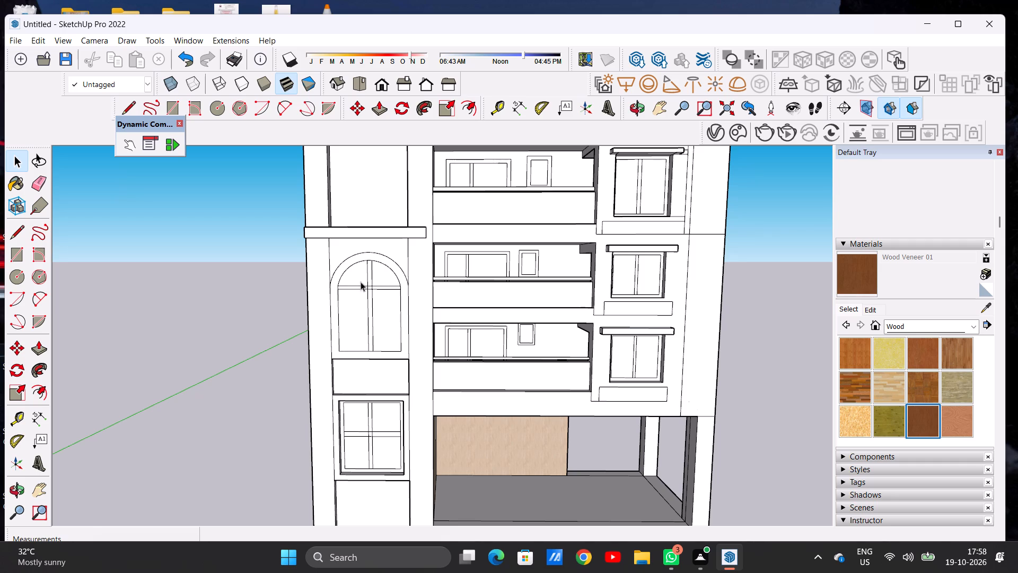
{"action": "scroll", "coordinate": [352, 272], "scroll_direction": "down", "scroll_amount": 5}
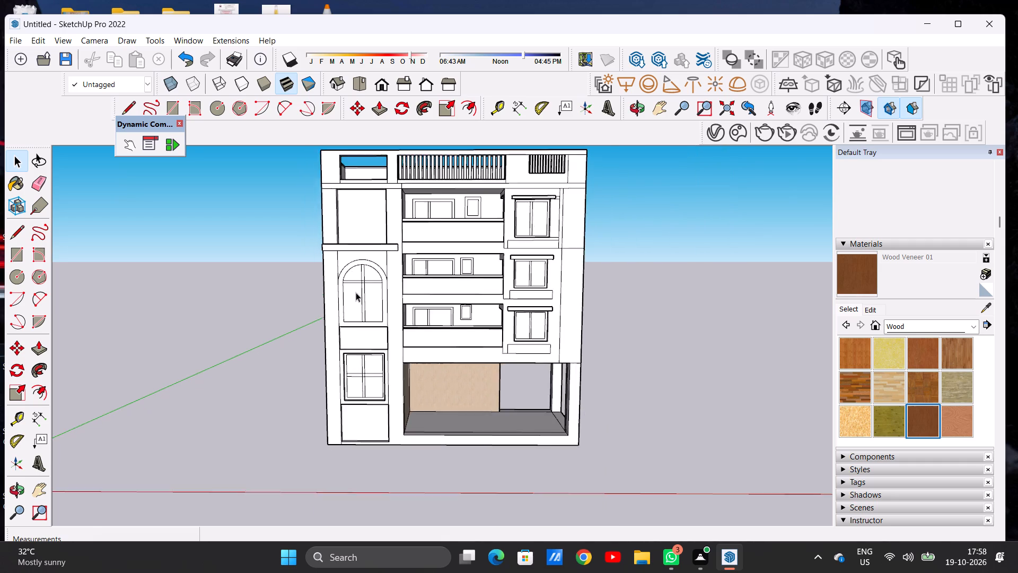
Erase the vertical and horizontal glazing-bar lines inside the arched window, leaving a single clear inner arched face.
{"action": "scroll", "coordinate": [356, 300], "scroll_direction": "up", "scroll_amount": 6}
{"action": "middle_click_drag", "start_coordinate": [368, 266], "coordinate": [362, 323]}
{"action": "scroll", "coordinate": [363, 292], "scroll_direction": "up", "scroll_amount": 2}
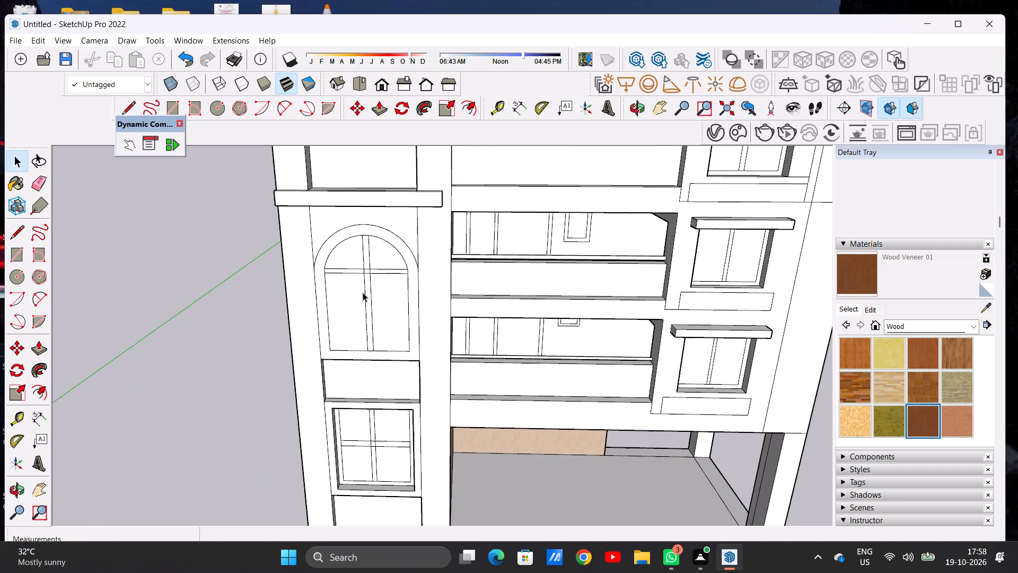
{"action": "scroll", "coordinate": [363, 292], "scroll_direction": "up", "scroll_amount": 4}
{"action": "scroll", "coordinate": [382, 254], "scroll_direction": "down", "scroll_amount": 6}
{"action": "scroll", "coordinate": [376, 257], "scroll_direction": "up", "scroll_amount": 4}
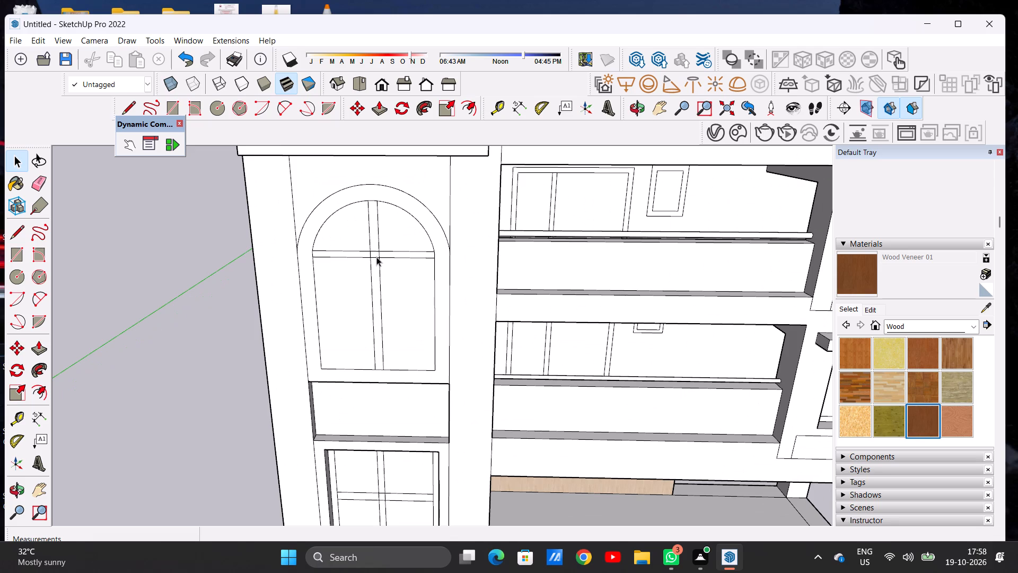
{"action": "key", "text": "e"}
{"action": "scroll", "coordinate": [376, 250], "scroll_direction": "up", "scroll_amount": 5}
{"action": "left_click_drag", "start_coordinate": [363, 221], "coordinate": [384, 228]}
{"action": "left_click_drag", "start_coordinate": [395, 246], "coordinate": [397, 274]}
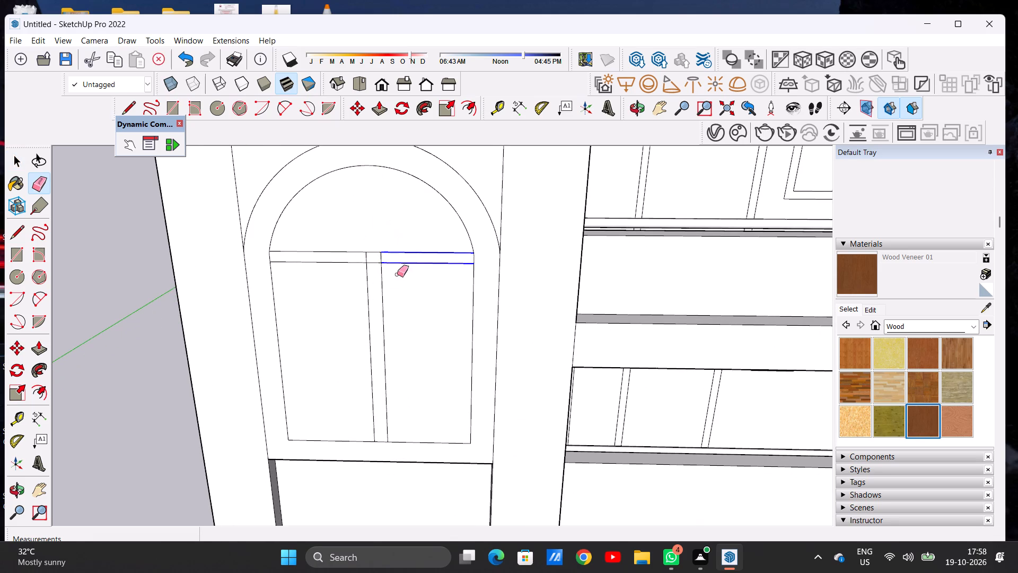
{"action": "left_click_drag", "start_coordinate": [397, 274], "coordinate": [353, 299]}
{"action": "left_click_drag", "start_coordinate": [393, 234], "coordinate": [371, 271]}
{"action": "left_click_drag", "start_coordinate": [334, 244], "coordinate": [350, 272]}
{"action": "left_click_drag", "start_coordinate": [378, 265], "coordinate": [390, 258]}
{"action": "key", "text": "space"}
{"action": "scroll", "coordinate": [401, 274], "scroll_direction": "down", "scroll_amount": 9}
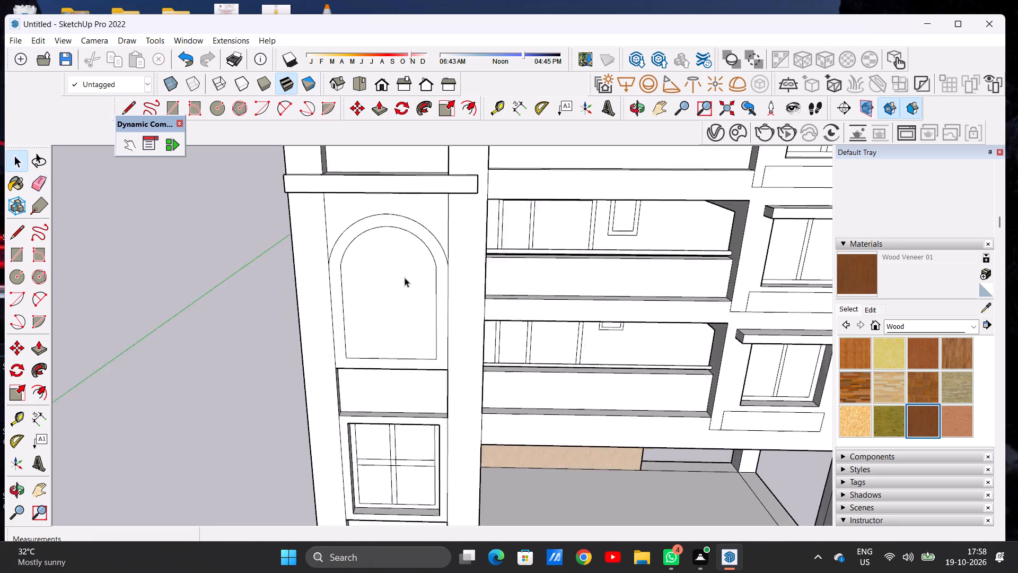
Push the arched window's inner face into the wall to form a recess about 1 ft 3 in deep.
{"action": "scroll", "coordinate": [405, 277], "scroll_direction": "down", "scroll_amount": 5}
{"action": "scroll", "coordinate": [365, 307], "scroll_direction": "up", "scroll_amount": 8}
{"action": "key", "text": "p"}
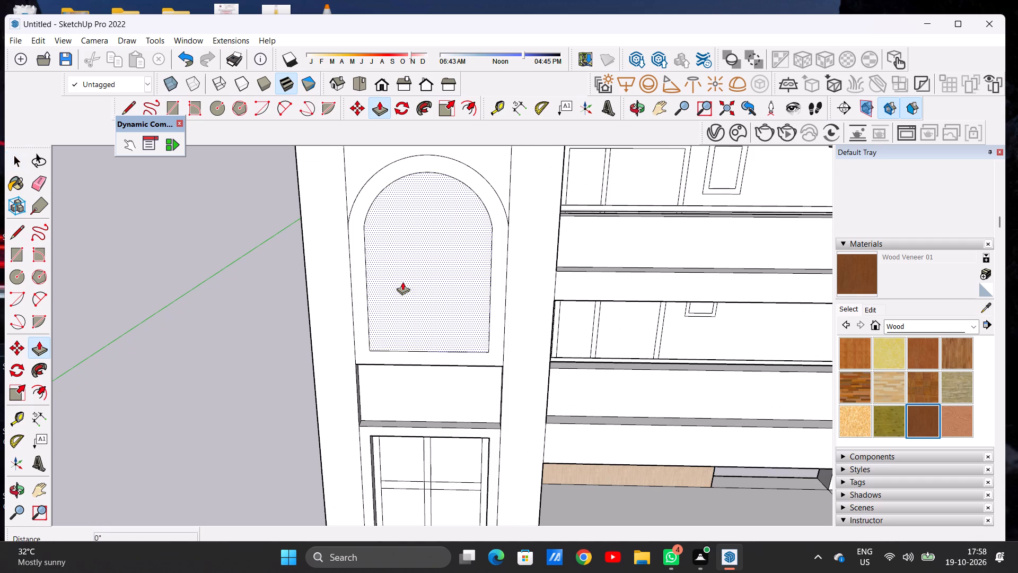
{"action": "scroll", "coordinate": [408, 279], "scroll_direction": "up", "scroll_amount": 3}
{"action": "left_click", "coordinate": [408, 278]}
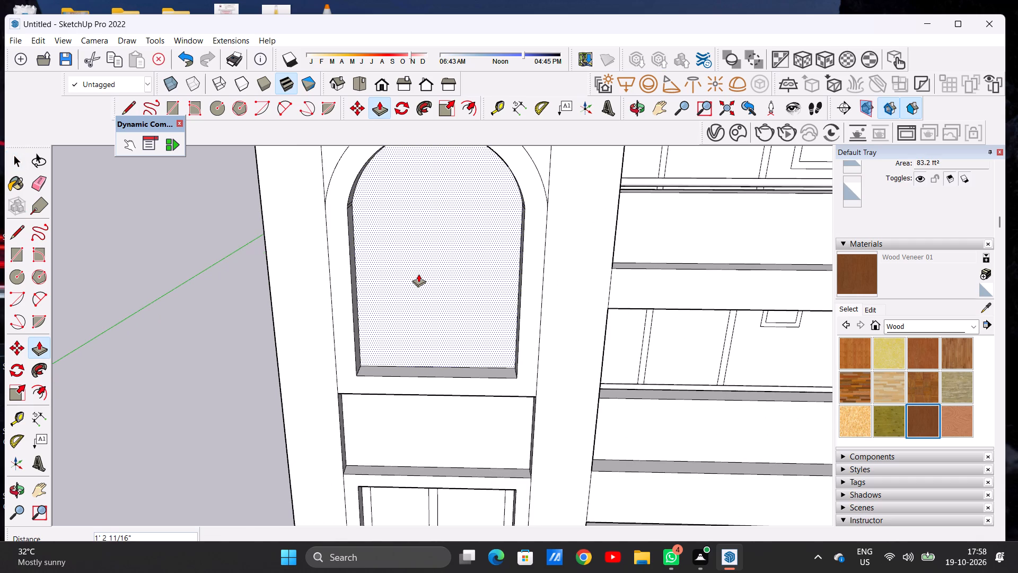
{"action": "left_click", "coordinate": [418, 274]}
{"action": "key", "text": "space"}
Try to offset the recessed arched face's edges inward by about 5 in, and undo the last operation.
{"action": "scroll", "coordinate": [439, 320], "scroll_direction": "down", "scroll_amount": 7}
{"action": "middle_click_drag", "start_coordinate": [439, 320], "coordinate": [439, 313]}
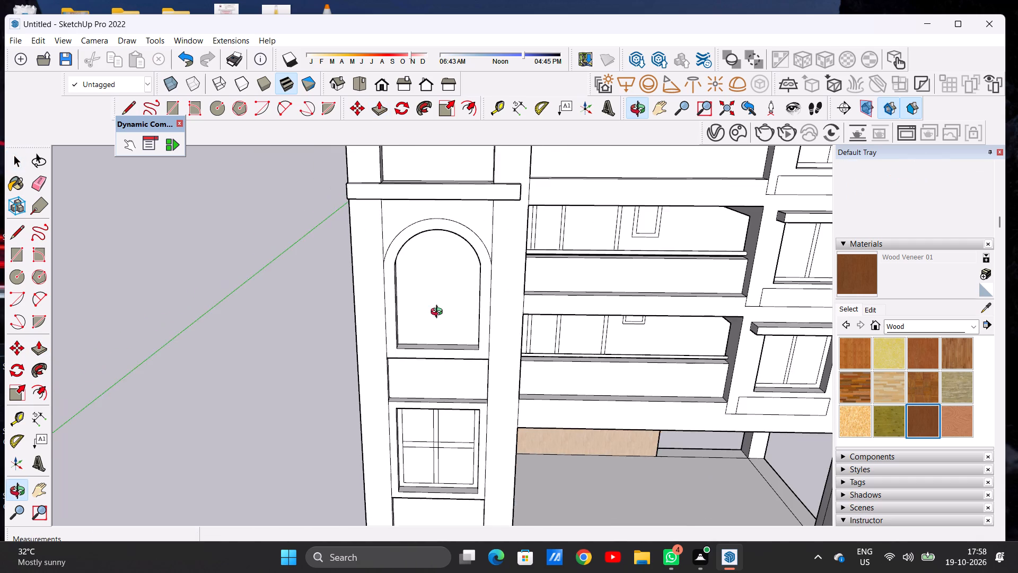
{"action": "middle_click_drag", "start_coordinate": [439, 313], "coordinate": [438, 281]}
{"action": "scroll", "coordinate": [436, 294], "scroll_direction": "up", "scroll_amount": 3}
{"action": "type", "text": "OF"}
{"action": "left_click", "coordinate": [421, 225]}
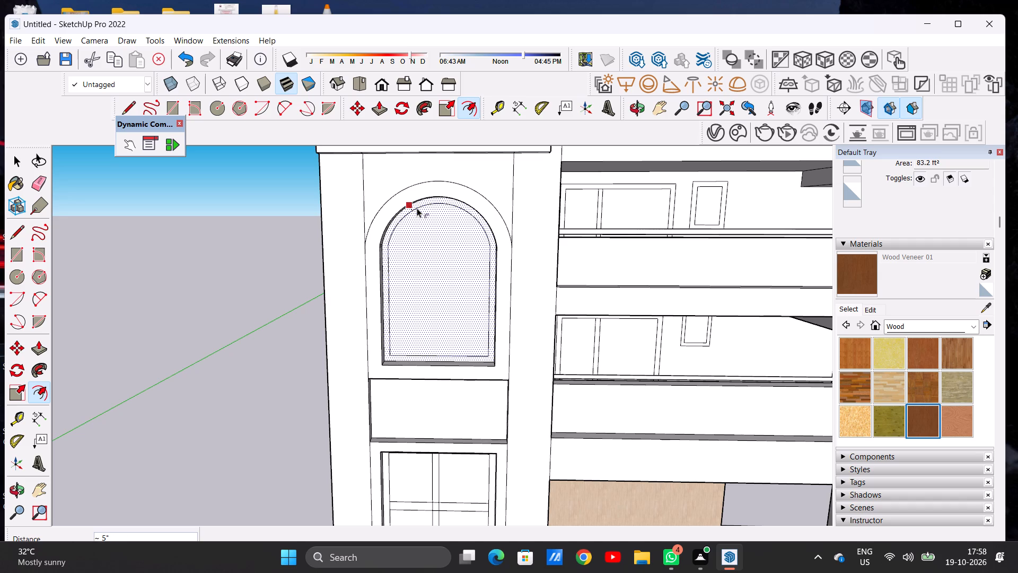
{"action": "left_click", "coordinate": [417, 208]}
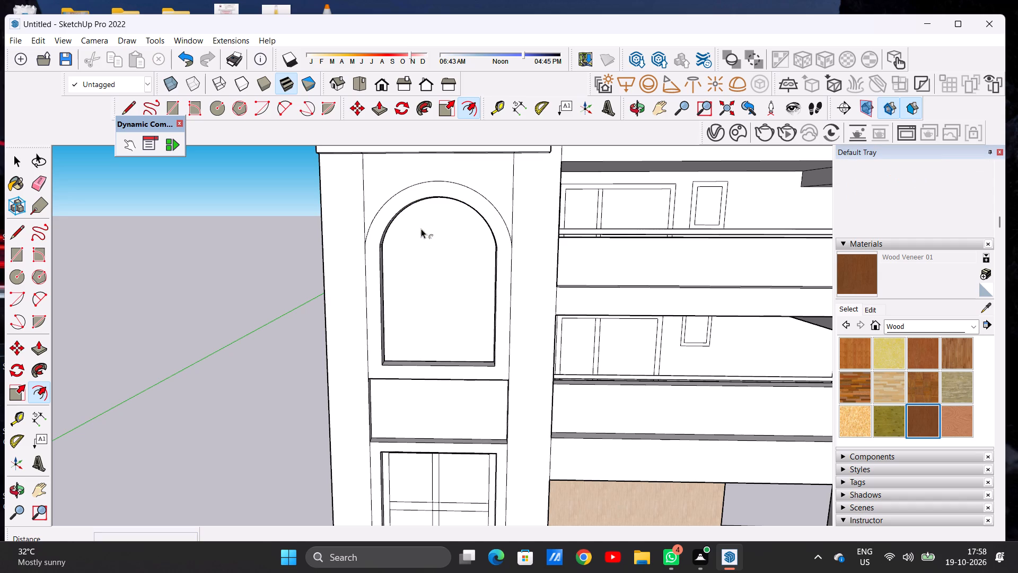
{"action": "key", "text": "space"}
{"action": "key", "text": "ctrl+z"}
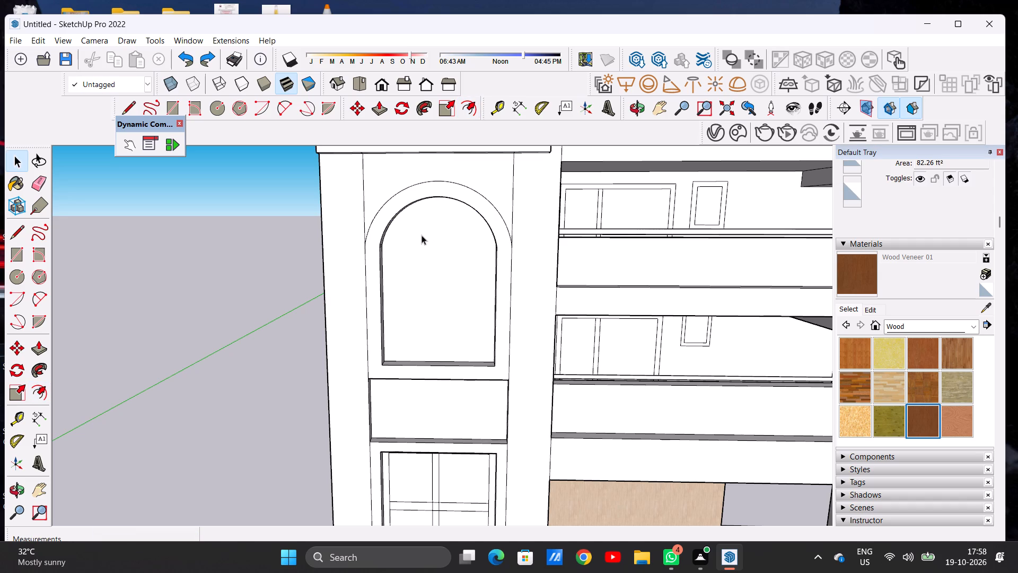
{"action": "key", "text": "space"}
Offset the recessed arched face's edges inward by about 4 in to outline a narrow frame around the glazing.
{"action": "scroll", "coordinate": [409, 256], "scroll_direction": "up", "scroll_amount": 4}
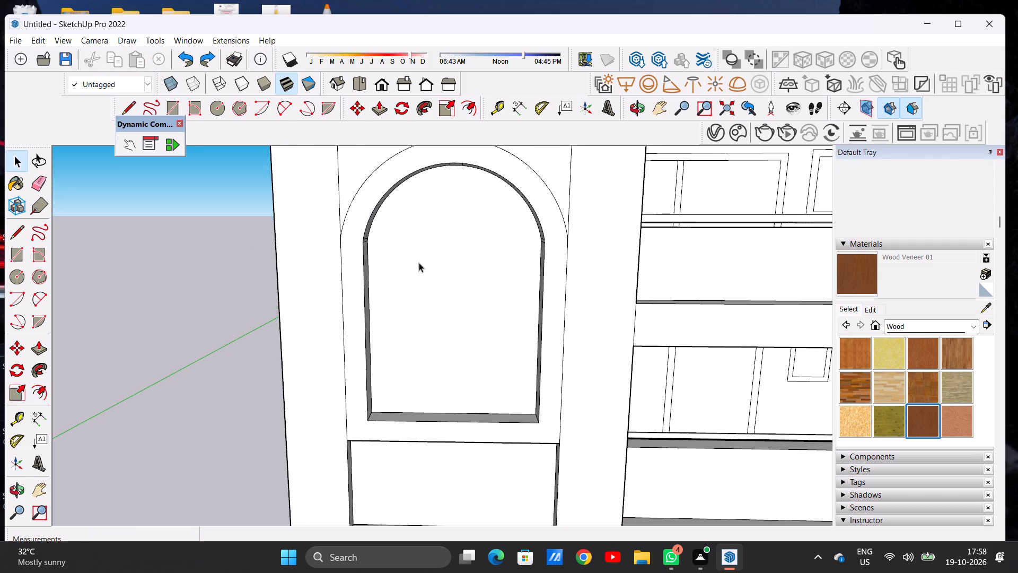
{"action": "middle_click_drag", "start_coordinate": [416, 262], "coordinate": [464, 262]}
{"action": "middle_click_drag", "start_coordinate": [464, 262], "coordinate": [426, 267]}
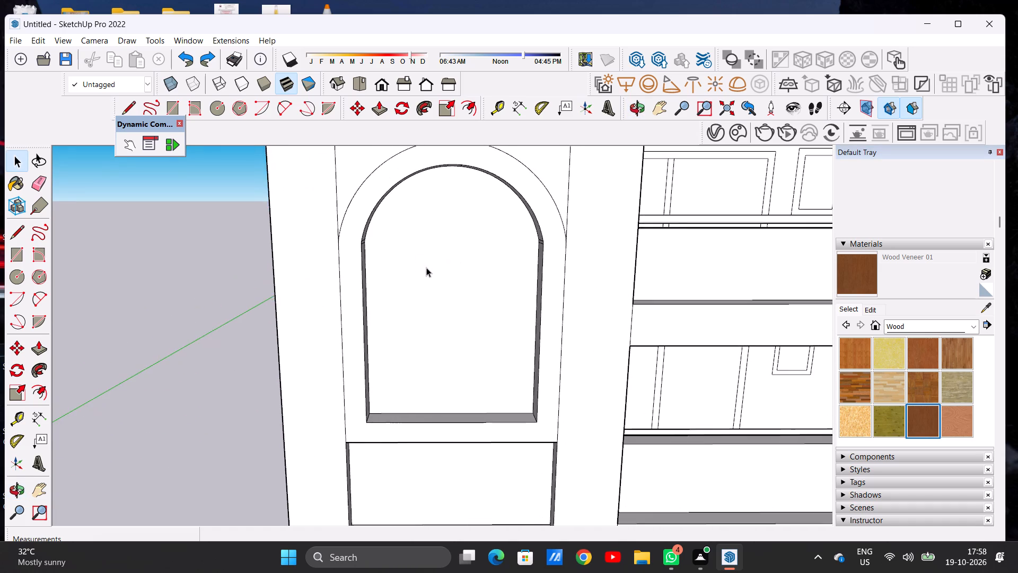
{"action": "scroll", "coordinate": [426, 267], "scroll_direction": "down", "scroll_amount": 7}
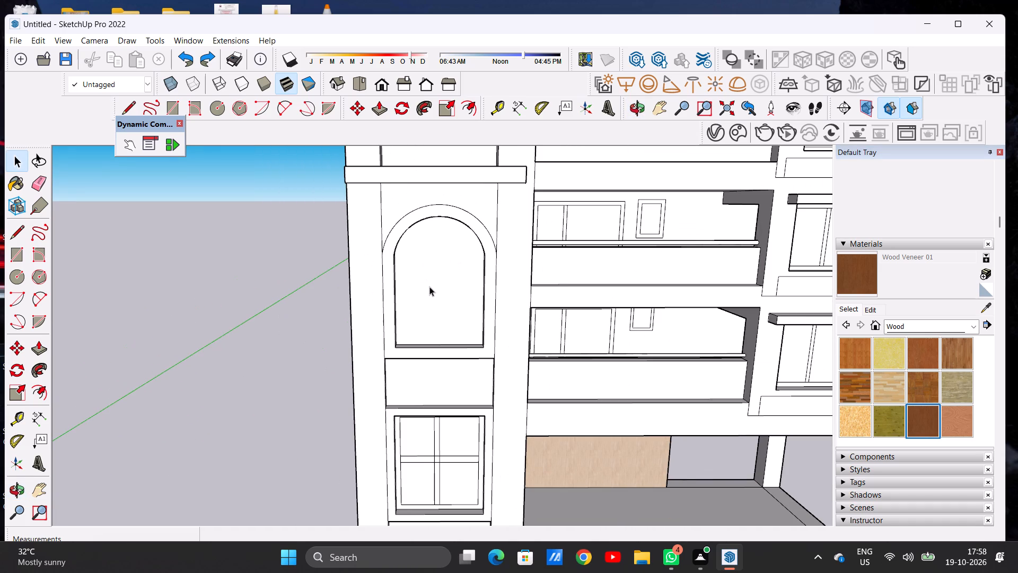
{"action": "type", "text": "OF"}
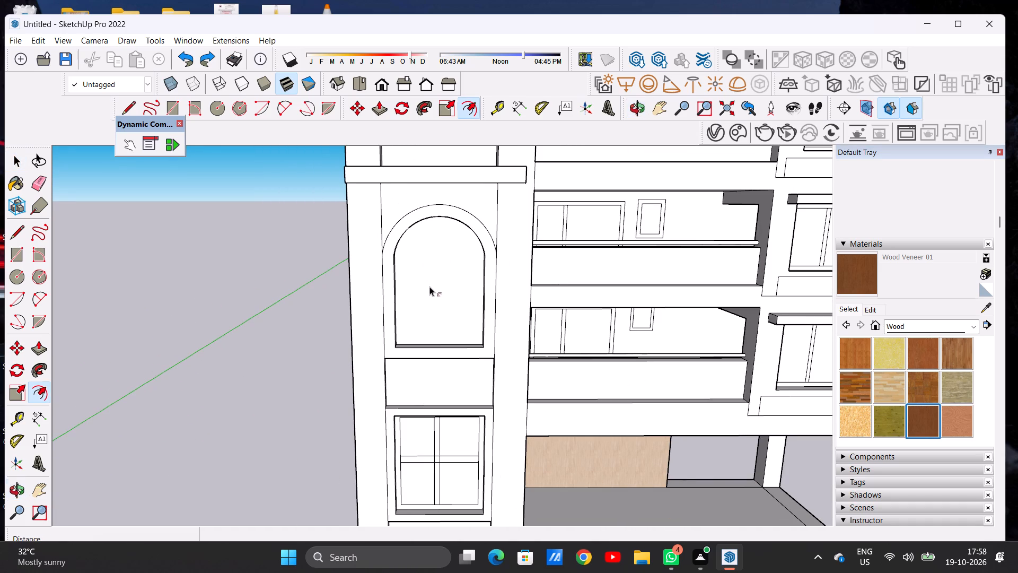
{"action": "left_click", "coordinate": [416, 254]}
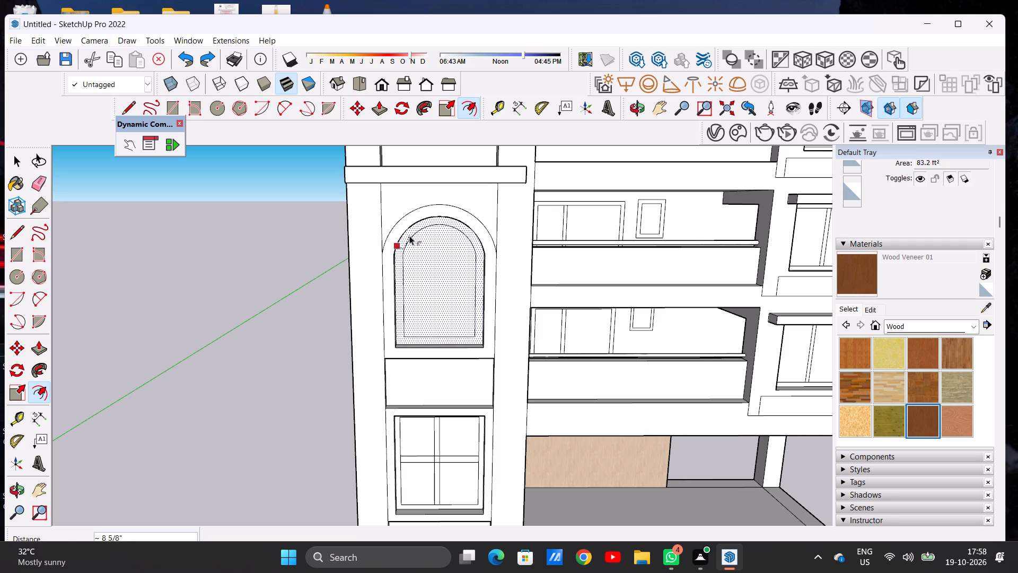
{"action": "left_click", "coordinate": [409, 235]}
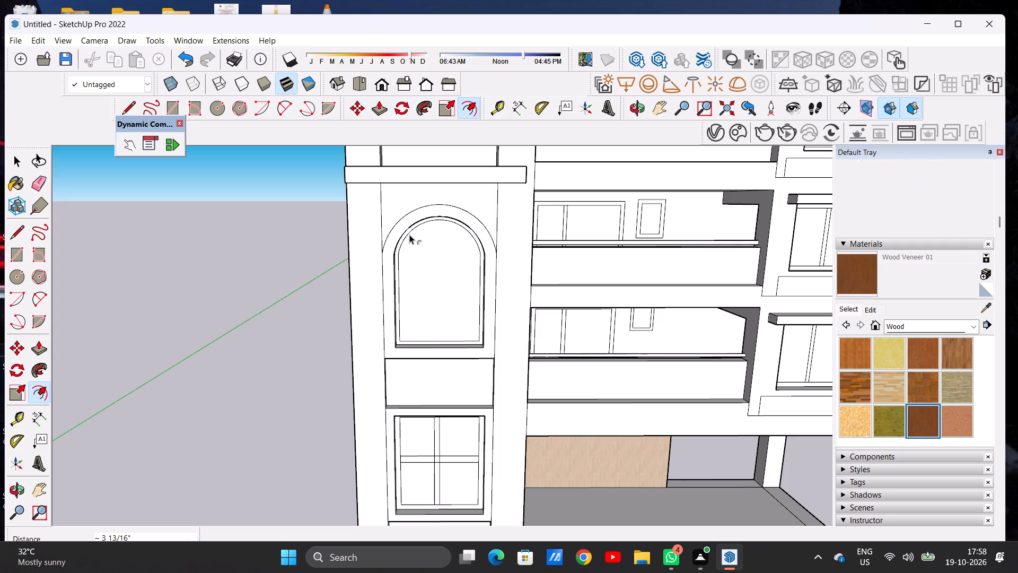
{"action": "key", "text": "space"}
Draw two closely spaced horizontal glazing-bar lines, about 7 ft 2 in long, across the inner frame where the window's arch begins.
{"action": "scroll", "coordinate": [436, 297], "scroll_direction": "up", "scroll_amount": 6}
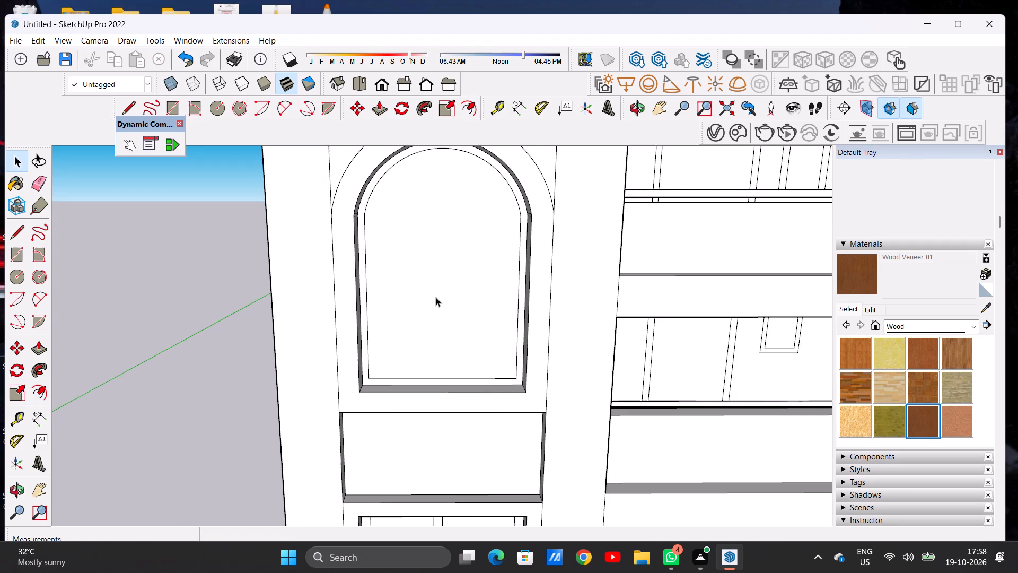
{"action": "key", "text": "l"}
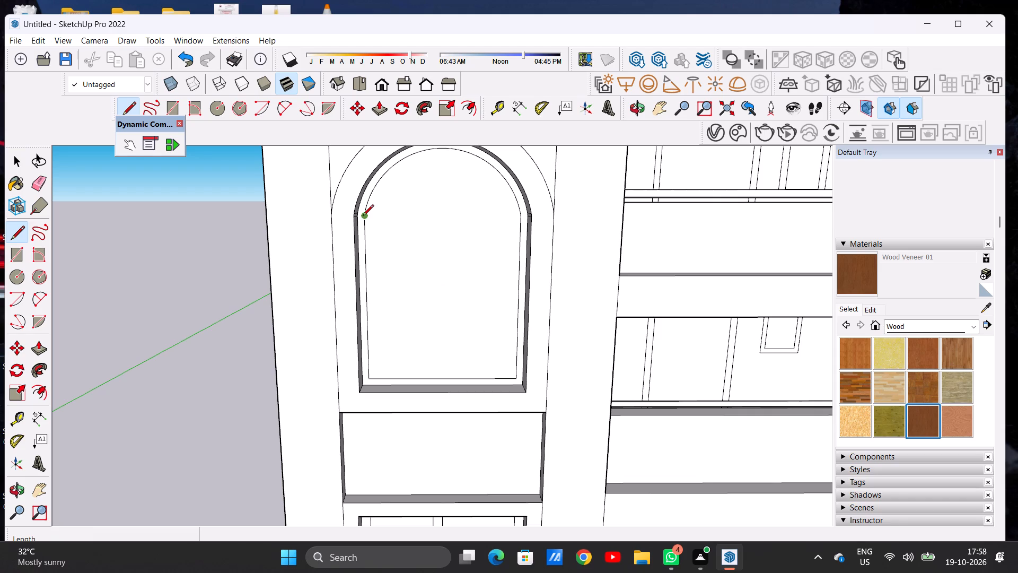
{"action": "left_click", "coordinate": [363, 216]}
{"action": "left_click", "coordinate": [522, 215]}
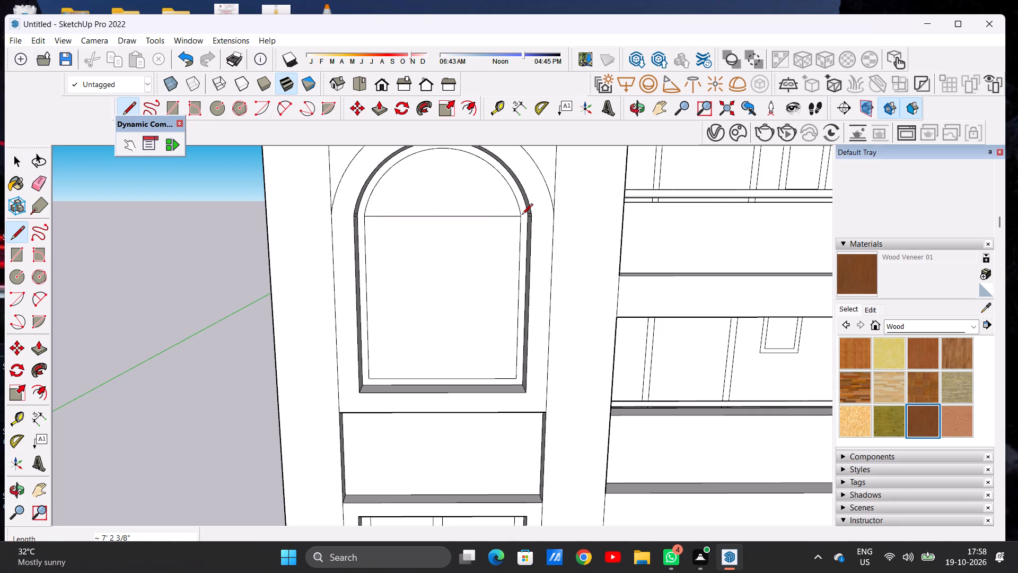
{"action": "left_click", "coordinate": [366, 225]}
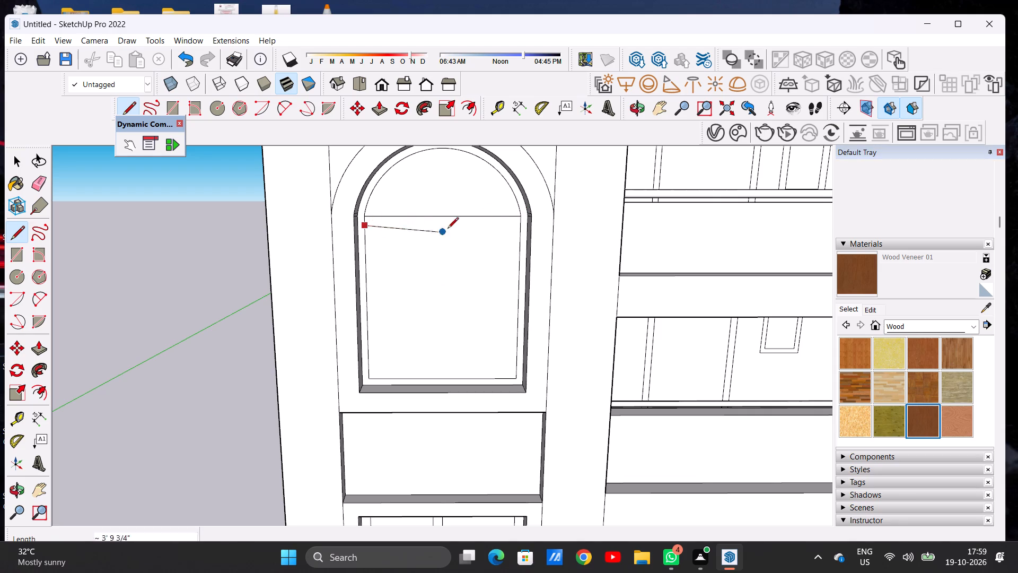
{"action": "left_click", "coordinate": [517, 225]}
Draw two closely spaced vertical glazing-bar lines, about 10 ft 9 in long, from the arch's top to the inner frame's bottom edge.
{"action": "scroll", "coordinate": [454, 218], "scroll_direction": "down", "scroll_amount": 4}
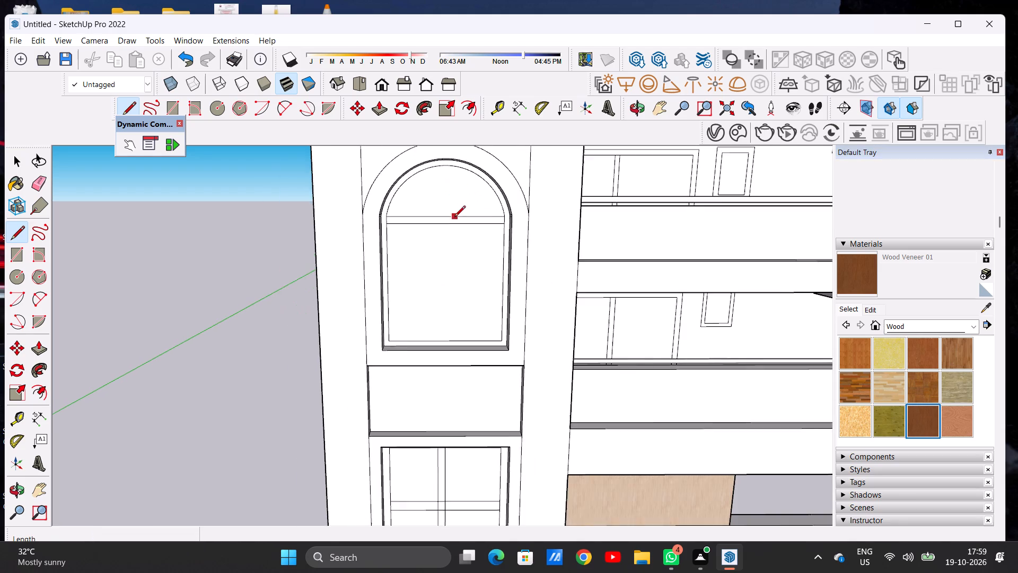
{"action": "scroll", "coordinate": [452, 184], "scroll_direction": "up", "scroll_amount": 4}
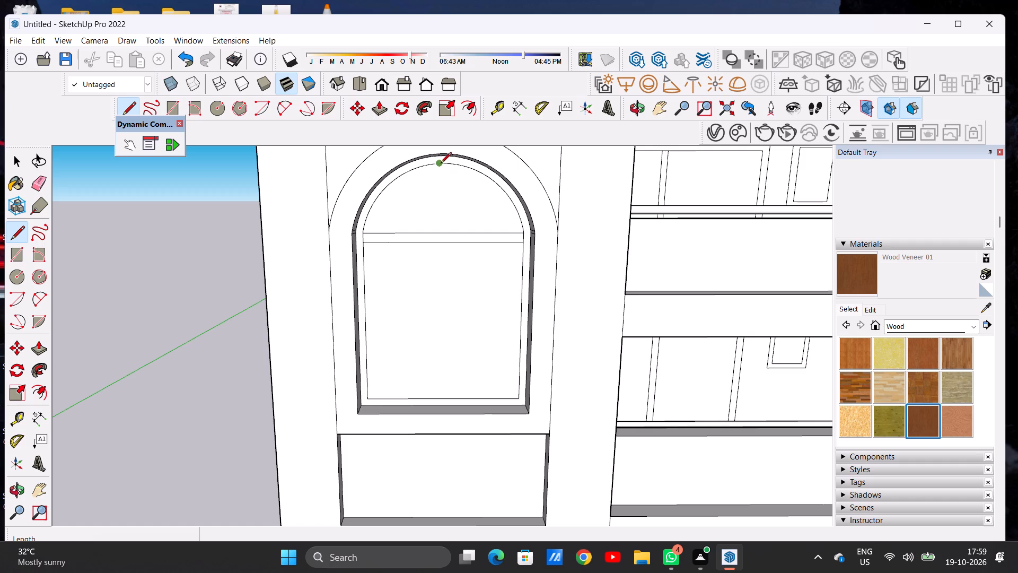
{"action": "left_click", "coordinate": [441, 164]}
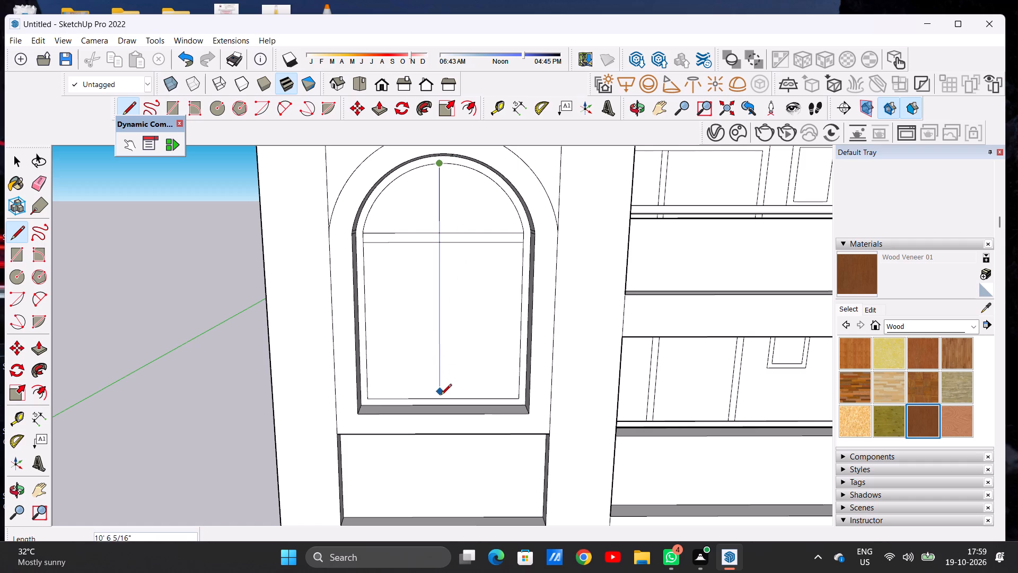
{"action": "left_click", "coordinate": [441, 397]}
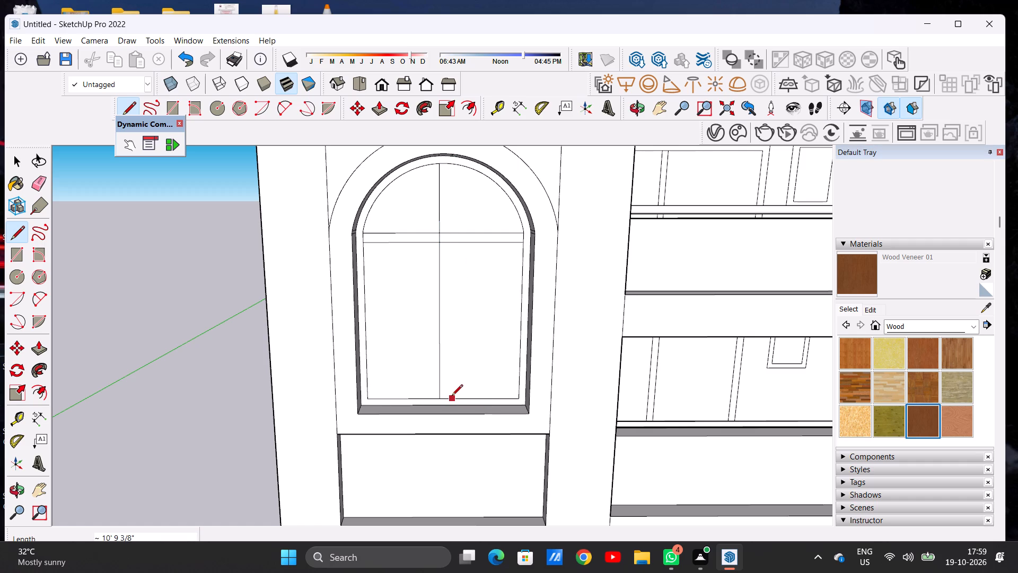
{"action": "scroll", "coordinate": [453, 402], "scroll_direction": "up", "scroll_amount": 8}
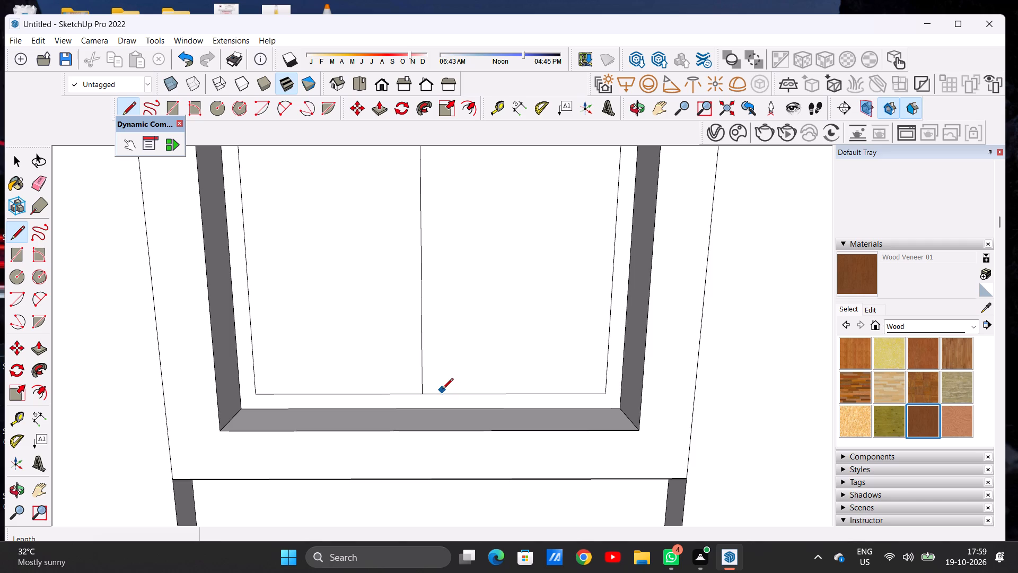
{"action": "left_click", "coordinate": [442, 393]}
{"action": "scroll", "coordinate": [446, 333], "scroll_direction": "down", "scroll_amount": 15}
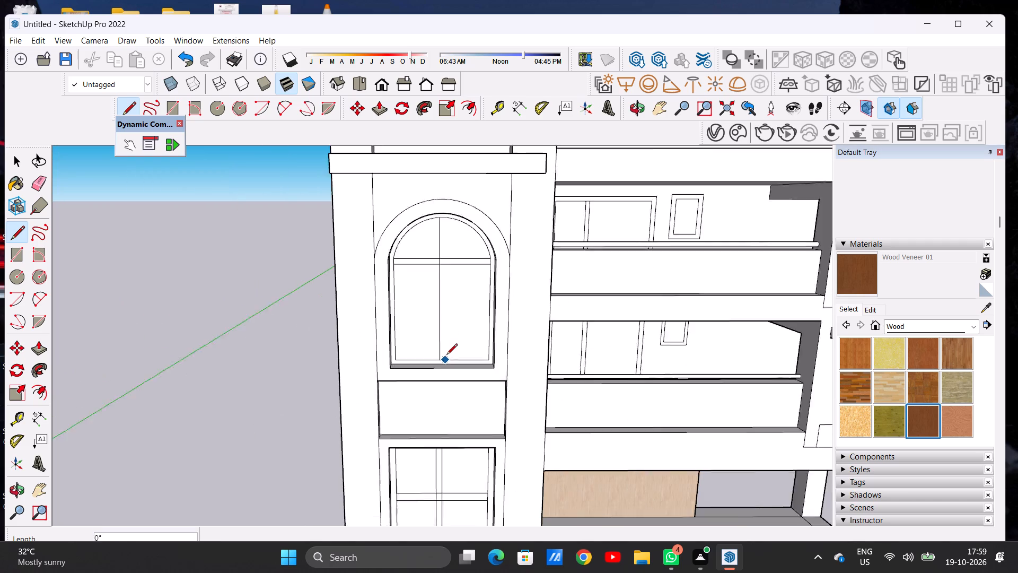
{"action": "scroll", "coordinate": [449, 232], "scroll_direction": "up", "scroll_amount": 5}
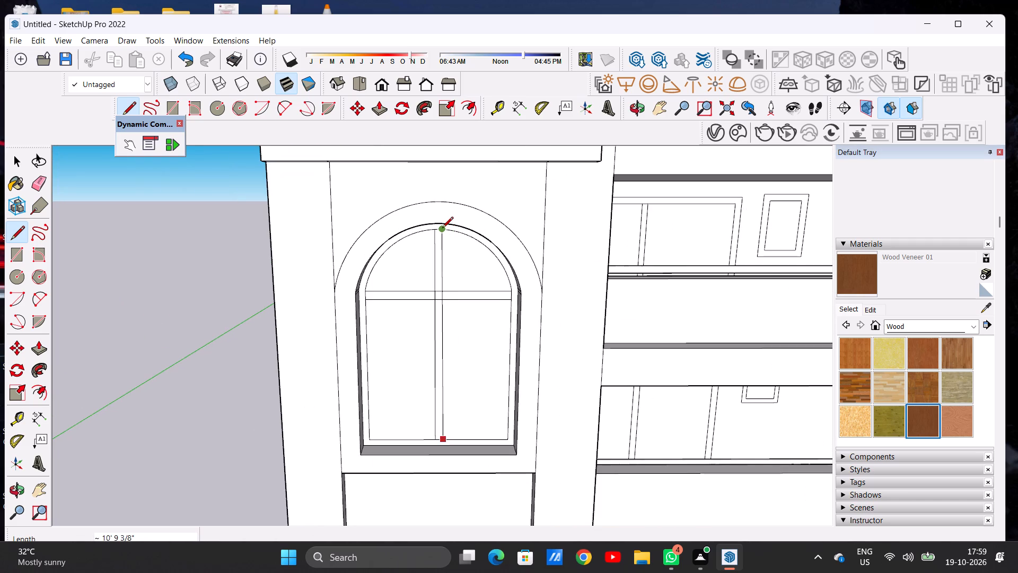
{"action": "left_click", "coordinate": [443, 231]}
{"action": "key", "text": "space"}
{"action": "scroll", "coordinate": [464, 332], "scroll_direction": "down", "scroll_amount": 9}
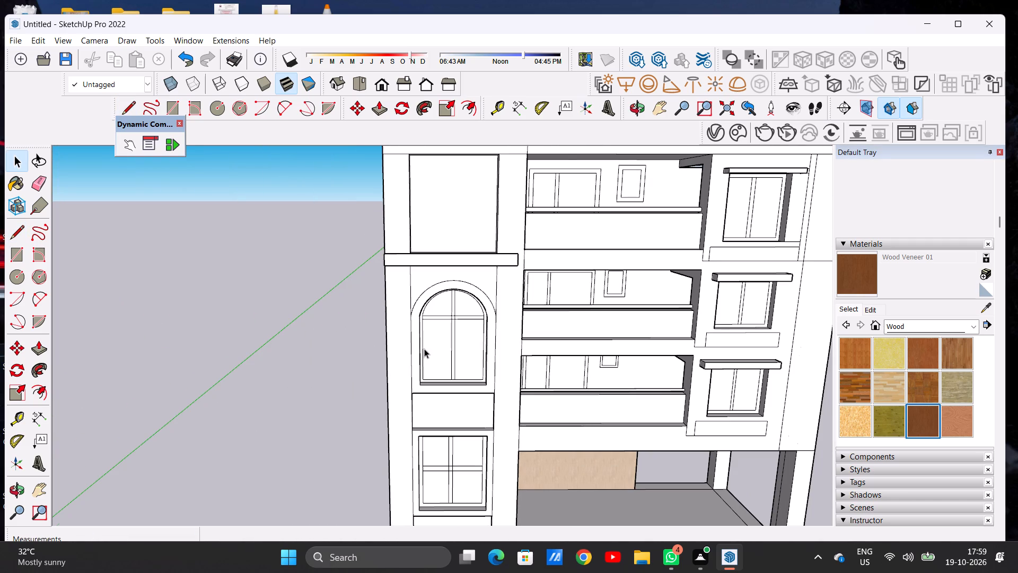
{"action": "scroll", "coordinate": [424, 349], "scroll_direction": "down", "scroll_amount": 6}
{"action": "scroll", "coordinate": [460, 358], "scroll_direction": "up", "scroll_amount": 5}
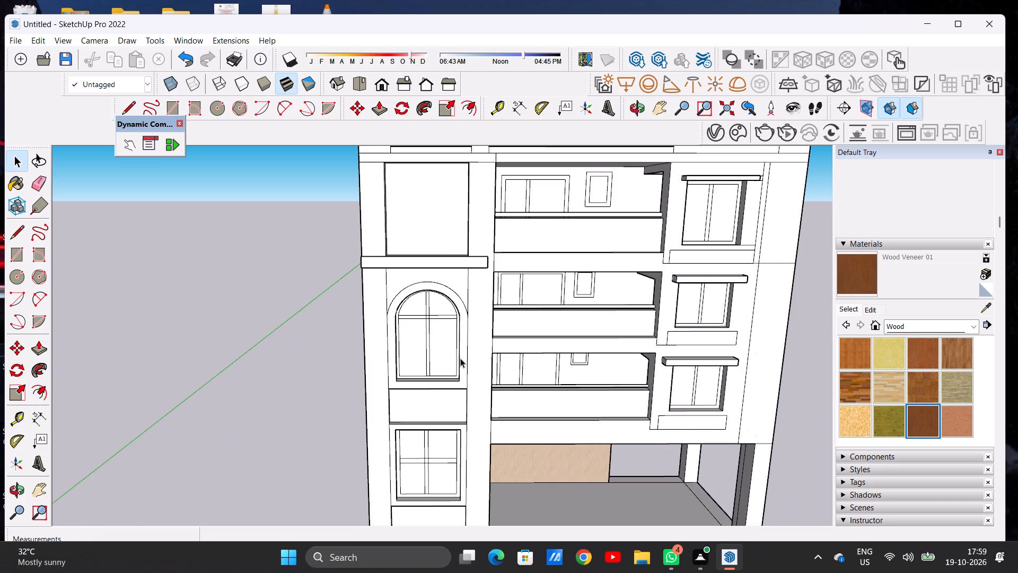
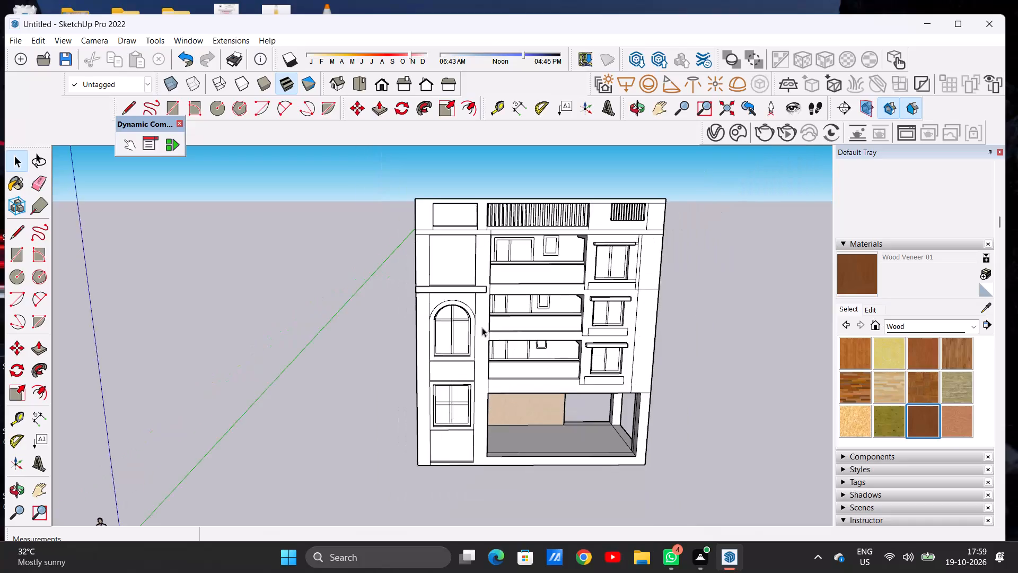
Paint the recessed wall panels below and above the lower rectangular window with Wood Cherry Original.
{"action": "scroll", "coordinate": [460, 340], "scroll_direction": "down", "scroll_amount": 2}
{"action": "scroll", "coordinate": [487, 363], "scroll_direction": "up", "scroll_amount": 7}
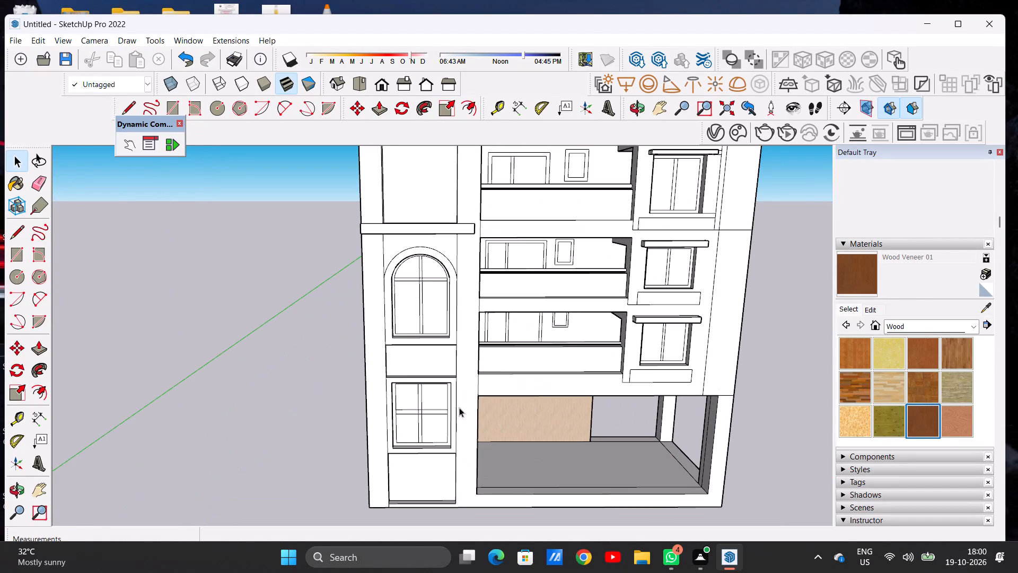
{"action": "scroll", "coordinate": [411, 510], "scroll_direction": "up", "scroll_amount": 8}
{"action": "middle_click_drag", "start_coordinate": [445, 404], "coordinate": [443, 395]}
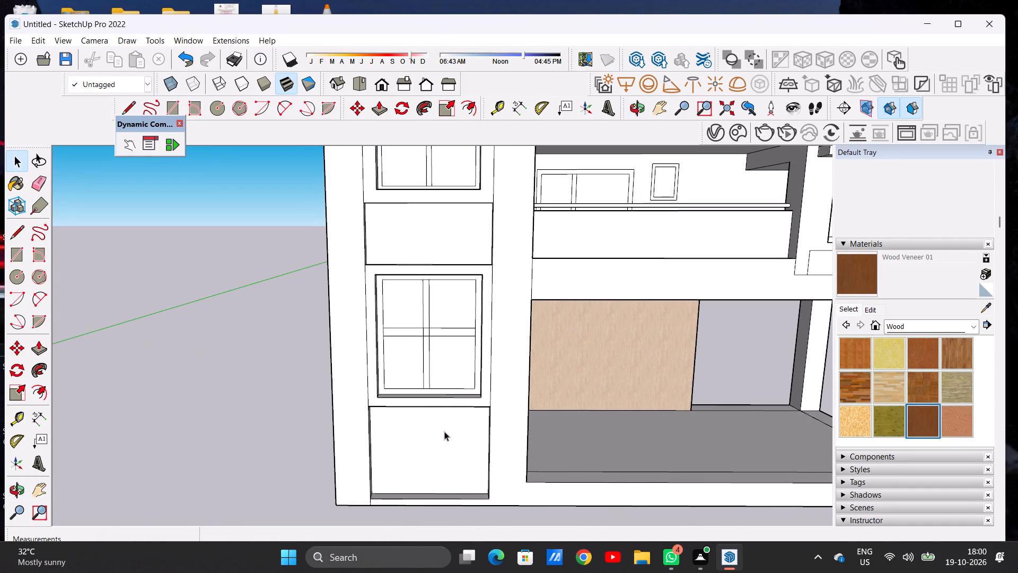
{"action": "scroll", "coordinate": [461, 452], "scroll_direction": "up", "scroll_amount": 5}
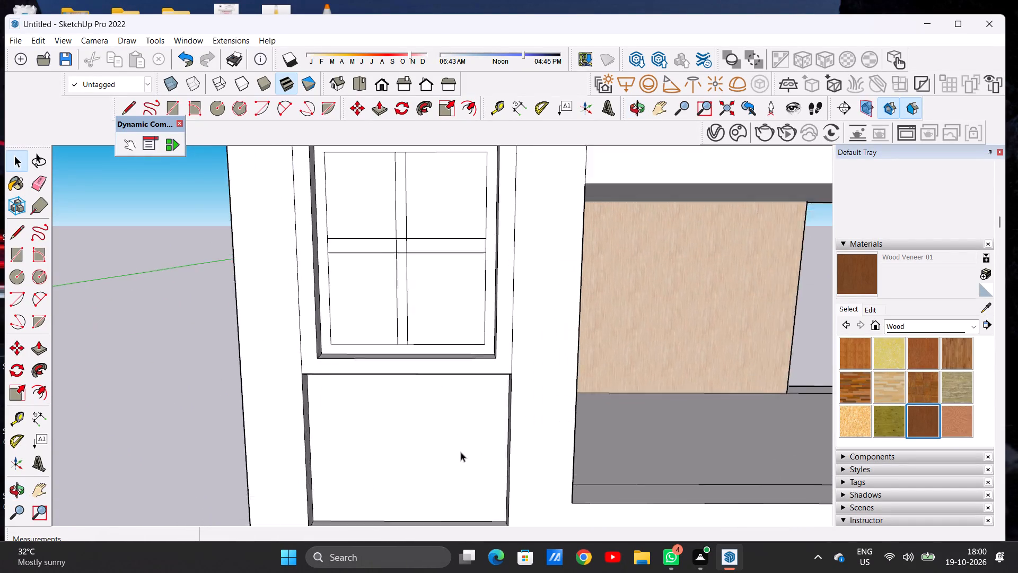
{"action": "scroll", "coordinate": [461, 452], "scroll_direction": "up", "scroll_amount": 1}
{"action": "left_click", "coordinate": [929, 360]}
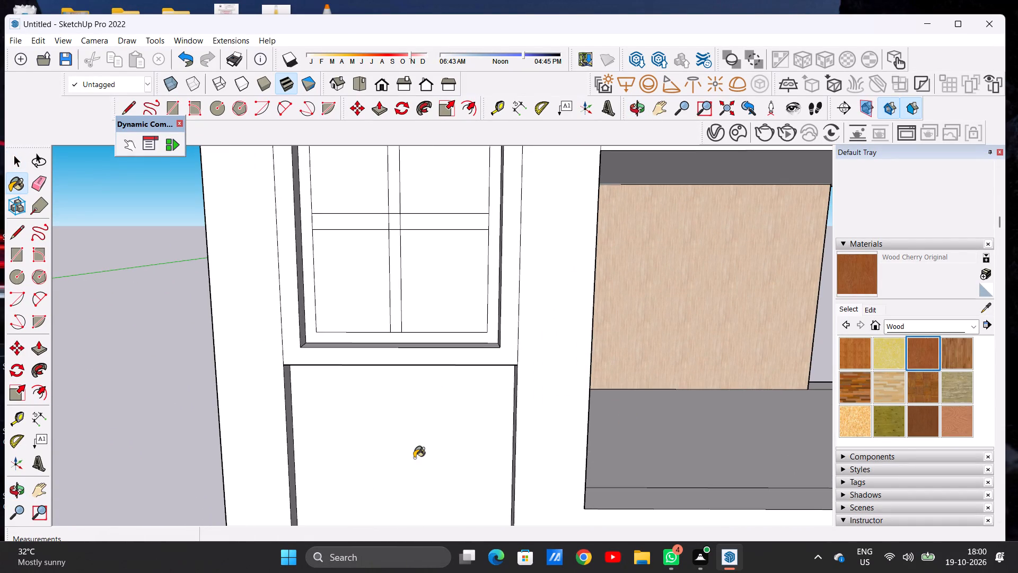
{"action": "left_click", "coordinate": [414, 458]}
{"action": "scroll", "coordinate": [423, 486], "scroll_direction": "up", "scroll_amount": 4}
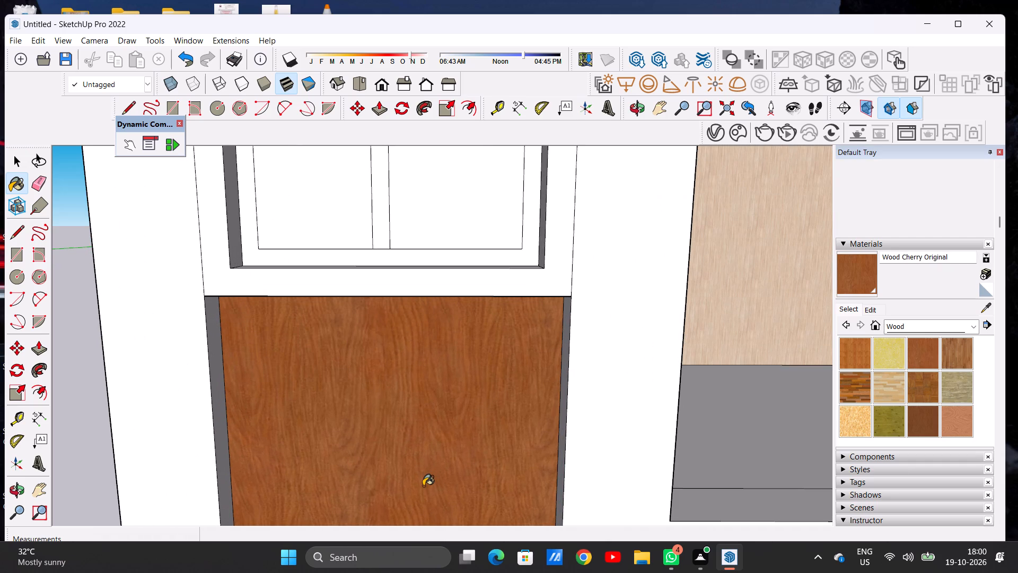
{"action": "scroll", "coordinate": [442, 458], "scroll_direction": "down", "scroll_amount": 13}
{"action": "scroll", "coordinate": [445, 247], "scroll_direction": "up", "scroll_amount": 5}
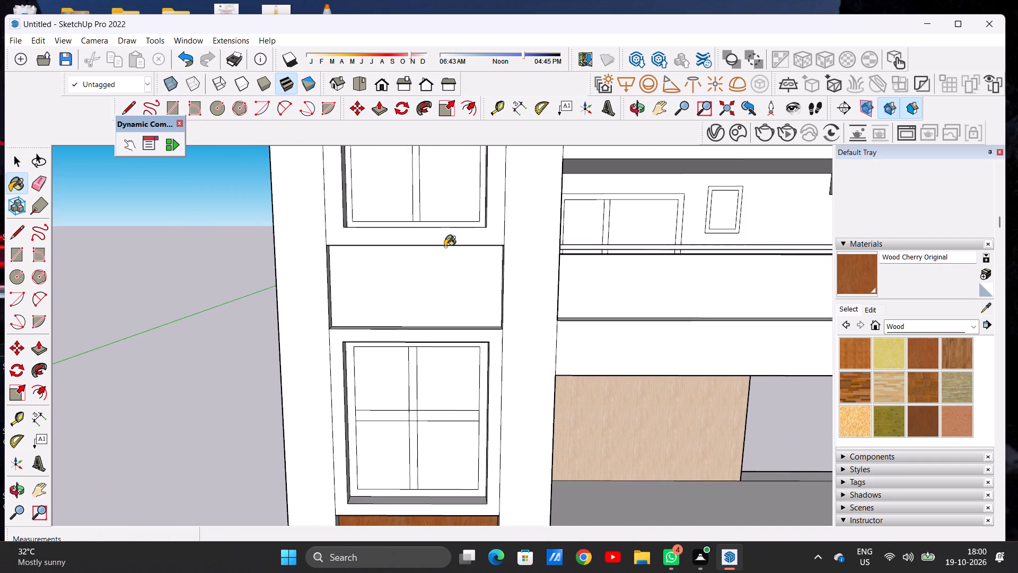
{"action": "left_click", "coordinate": [441, 265]}
Paint the left and bottom reveal faces of the ground-level recessed panel with Wood Cherry Original.
{"action": "scroll", "coordinate": [441, 265], "scroll_direction": "down", "scroll_amount": 5}
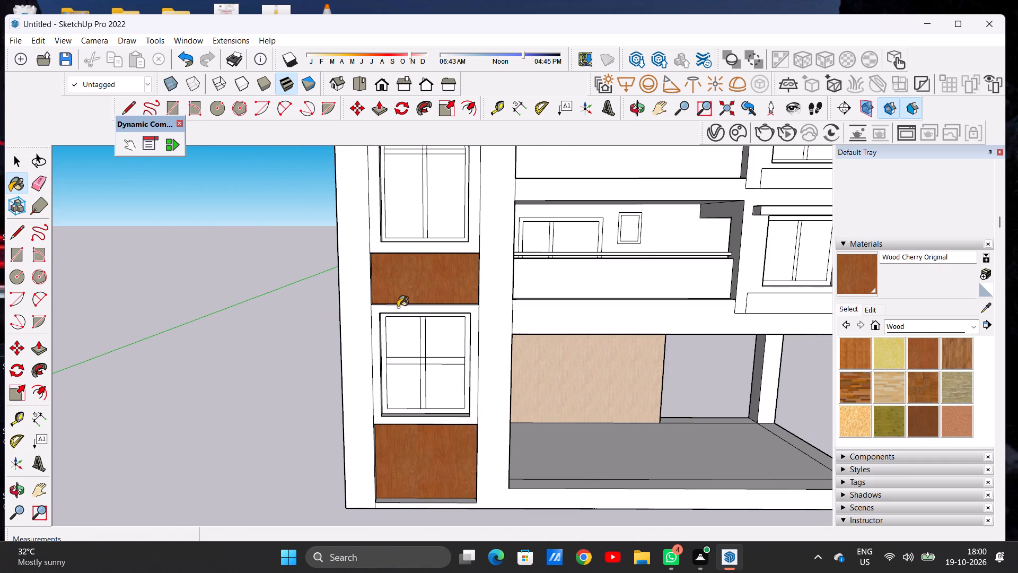
{"action": "scroll", "coordinate": [461, 489], "scroll_direction": "up", "scroll_amount": 4}
{"action": "scroll", "coordinate": [460, 482], "scroll_direction": "down", "scroll_amount": 1}
{"action": "scroll", "coordinate": [446, 254], "scroll_direction": "down", "scroll_amount": 7}
{"action": "middle_click_drag", "start_coordinate": [453, 351], "coordinate": [281, 361]}
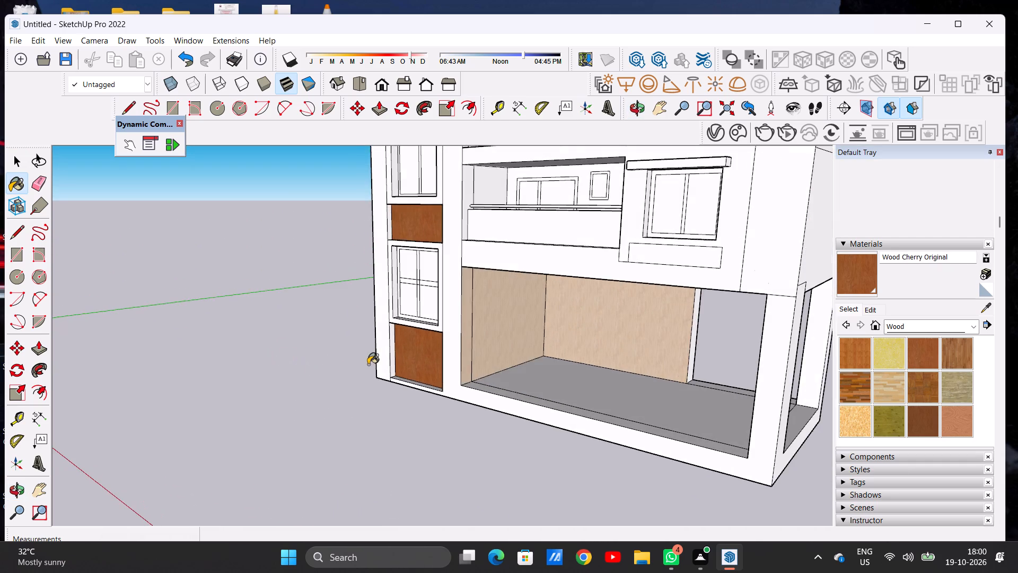
{"action": "scroll", "coordinate": [368, 364], "scroll_direction": "up", "scroll_amount": 8}
{"action": "scroll", "coordinate": [457, 332], "scroll_direction": "up", "scroll_amount": 6}
{"action": "scroll", "coordinate": [392, 338], "scroll_direction": "up", "scroll_amount": 7}
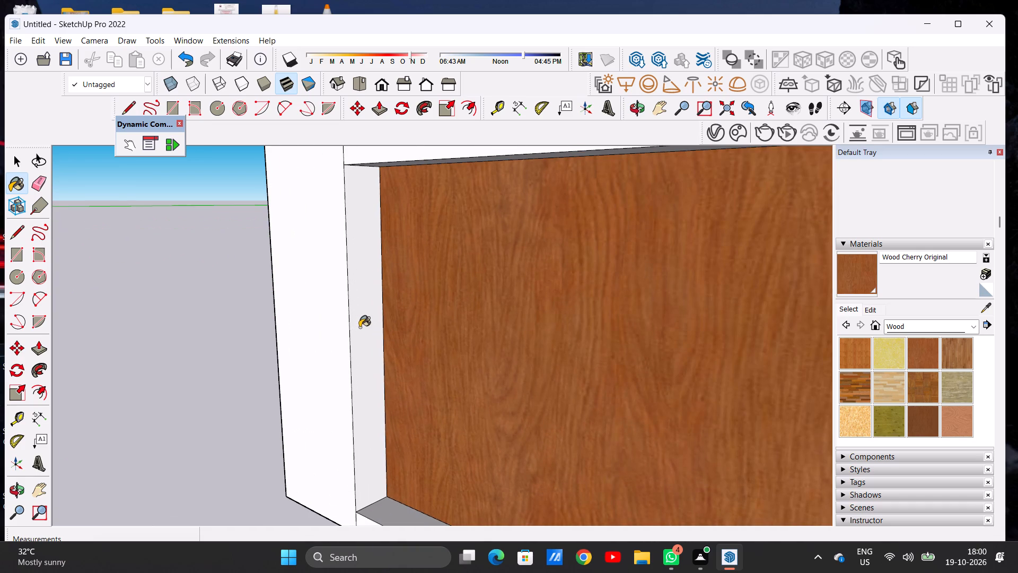
{"action": "left_click", "coordinate": [355, 327]}
{"action": "scroll", "coordinate": [408, 355], "scroll_direction": "down", "scroll_amount": 6}
{"action": "scroll", "coordinate": [431, 432], "scroll_direction": "up", "scroll_amount": 7}
{"action": "left_click", "coordinate": [402, 467]}
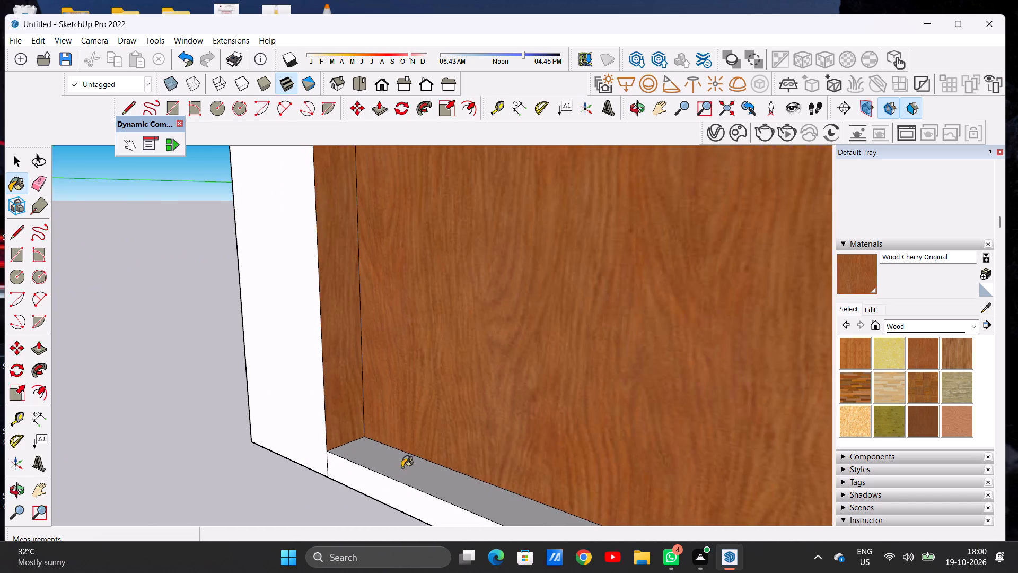
Paint the right and top reveal faces of the ground-level recessed panel with Wood Cherry Original.
{"action": "scroll", "coordinate": [452, 344], "scroll_direction": "down", "scroll_amount": 15}
{"action": "middle_click_drag", "start_coordinate": [410, 329], "coordinate": [639, 311]}
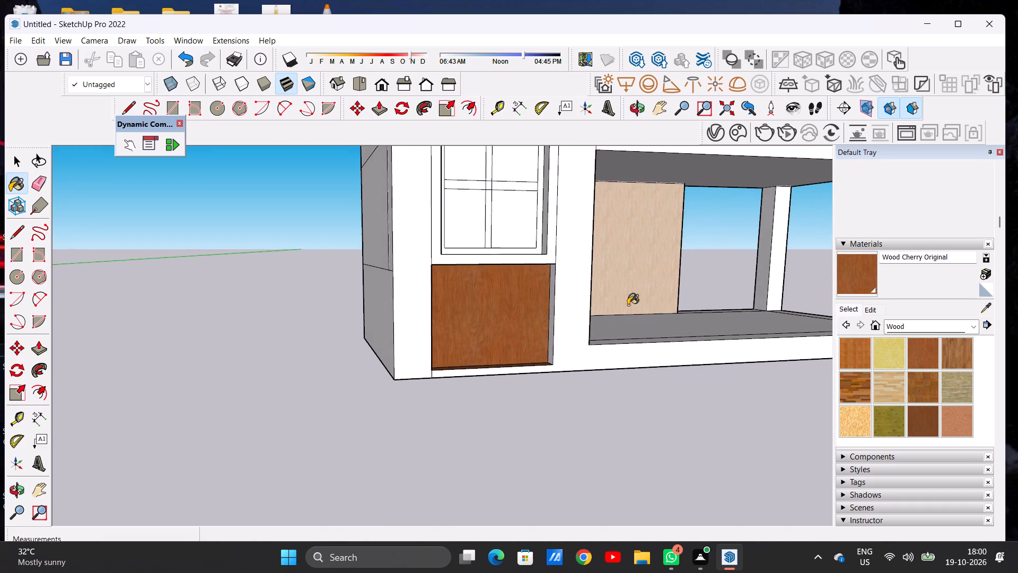
{"action": "scroll", "coordinate": [536, 290], "scroll_direction": "up", "scroll_amount": 7}
{"action": "scroll", "coordinate": [576, 261], "scroll_direction": "up", "scroll_amount": 7}
{"action": "left_click", "coordinate": [568, 255]}
{"action": "scroll", "coordinate": [543, 321], "scroll_direction": "down", "scroll_amount": 6}
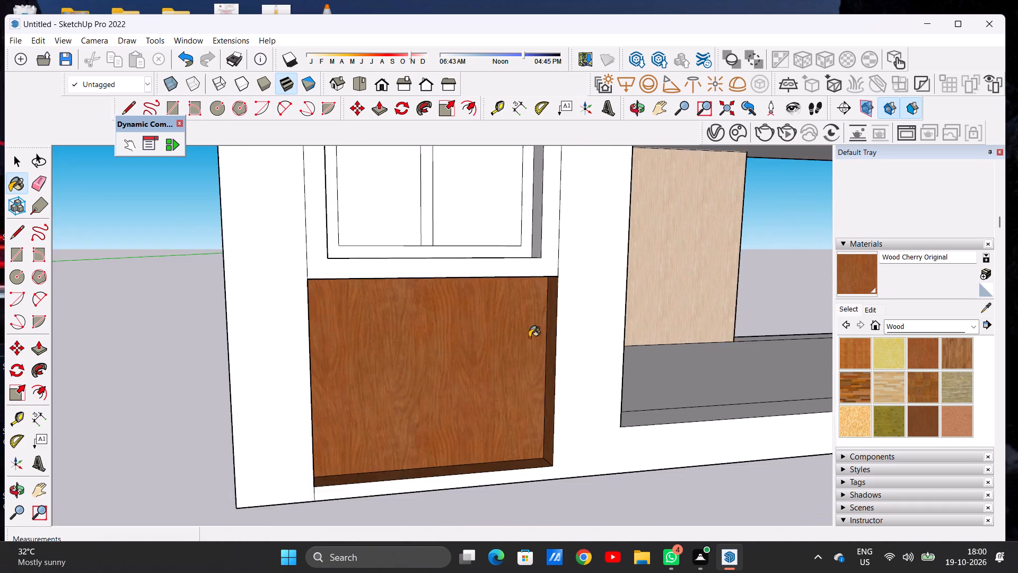
{"action": "scroll", "coordinate": [529, 337], "scroll_direction": "down", "scroll_amount": 5}
{"action": "middle_click_drag", "start_coordinate": [469, 288], "coordinate": [388, 205]}
{"action": "scroll", "coordinate": [392, 211], "scroll_direction": "up", "scroll_amount": 6}
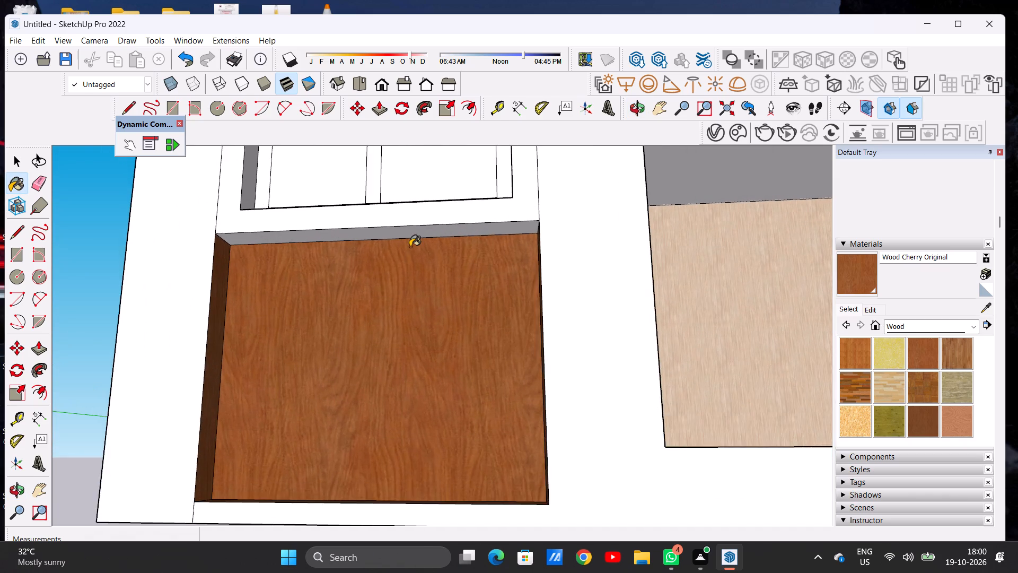
{"action": "scroll", "coordinate": [410, 247], "scroll_direction": "up", "scroll_amount": 5}
{"action": "left_click", "coordinate": [409, 221]}
Paint the left and bottom reveal faces of the recessed panel beneath the arched window with Wood Cherry Original.
{"action": "scroll", "coordinate": [457, 362], "scroll_direction": "down", "scroll_amount": 20}
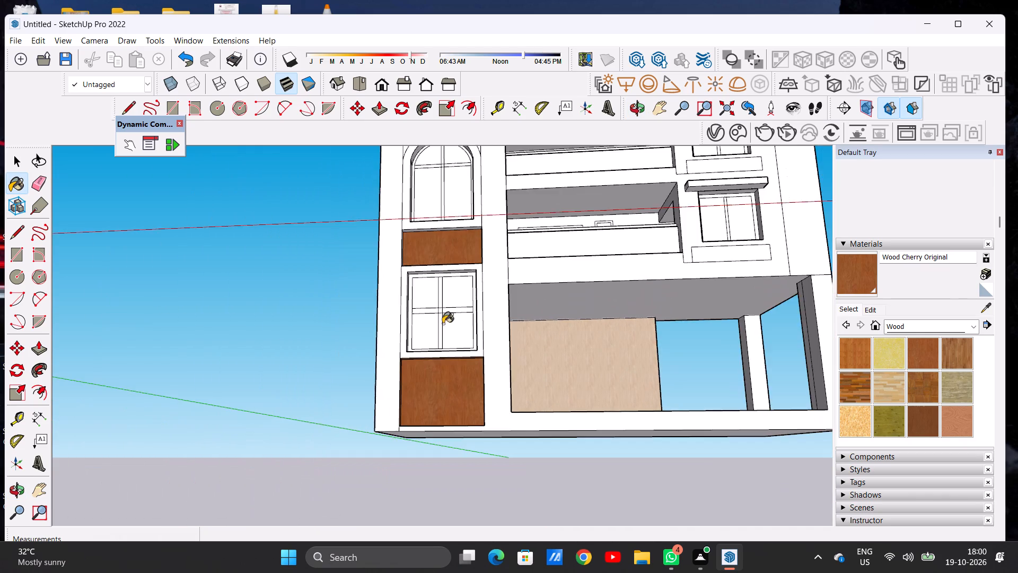
{"action": "middle_click_drag", "start_coordinate": [443, 324], "coordinate": [453, 412]}
{"action": "scroll", "coordinate": [436, 383], "scroll_direction": "down", "scroll_amount": 1}
{"action": "scroll", "coordinate": [435, 253], "scroll_direction": "up", "scroll_amount": 5}
{"action": "middle_click_drag", "start_coordinate": [330, 293], "coordinate": [269, 325]}
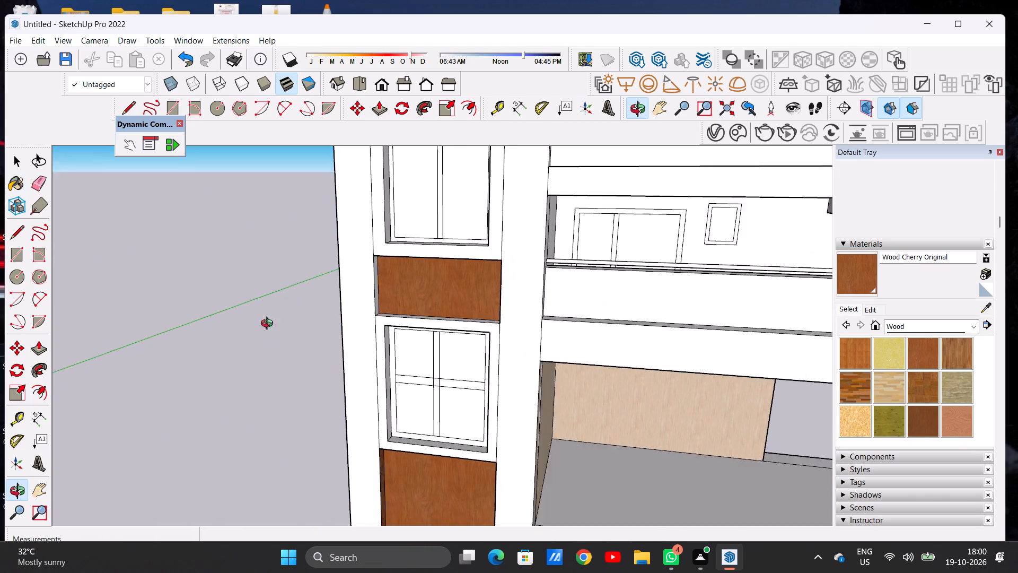
{"action": "middle_click_drag", "start_coordinate": [269, 325], "coordinate": [249, 336]}
{"action": "scroll", "coordinate": [414, 275], "scroll_direction": "up", "scroll_amount": 14}
{"action": "left_click", "coordinate": [327, 298]}
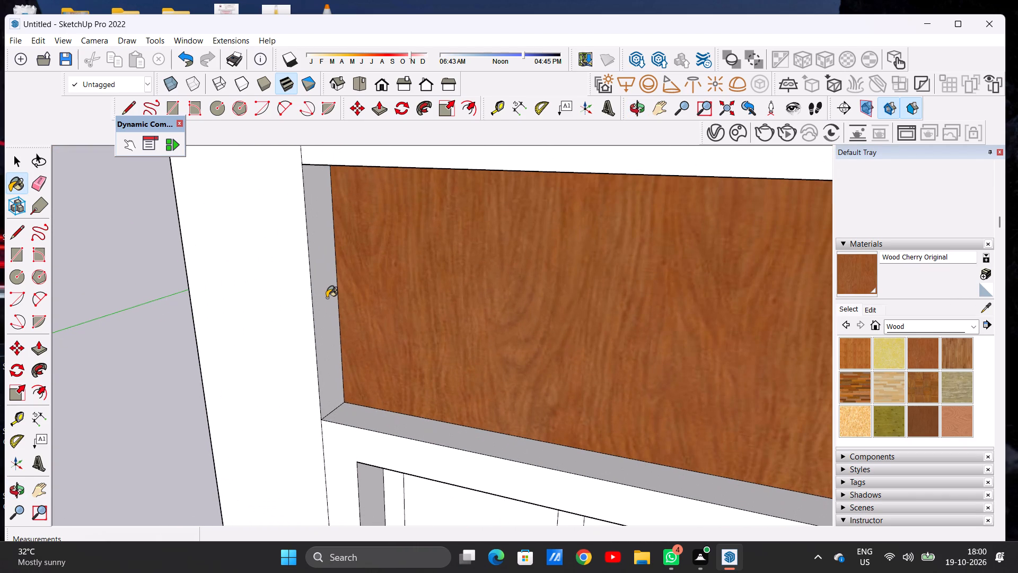
{"action": "left_click", "coordinate": [373, 417]}
Paint the right and top reveal faces of the recessed panel beneath the arched window with Wood Cherry Original.
{"action": "scroll", "coordinate": [367, 350], "scroll_direction": "down", "scroll_amount": 15}
{"action": "middle_click_drag", "start_coordinate": [375, 322], "coordinate": [424, 321]}
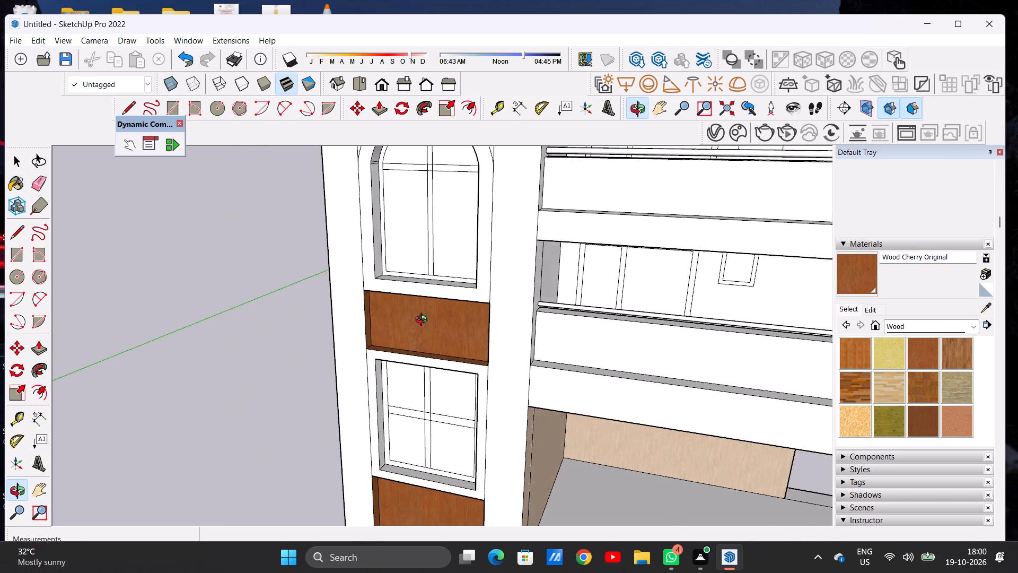
{"action": "middle_click_drag", "start_coordinate": [424, 321], "coordinate": [583, 322]}
{"action": "scroll", "coordinate": [542, 320], "scroll_direction": "up", "scroll_amount": 7}
{"action": "left_click", "coordinate": [494, 284]}
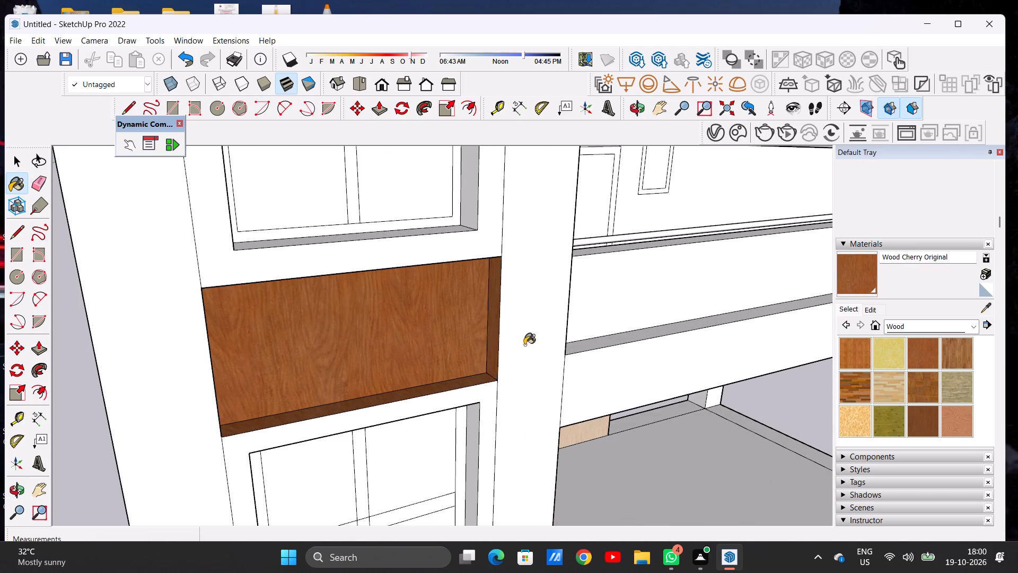
{"action": "scroll", "coordinate": [524, 357], "scroll_direction": "down", "scroll_amount": 8}
{"action": "middle_click_drag", "start_coordinate": [512, 383], "coordinate": [414, 211]}
{"action": "scroll", "coordinate": [440, 250], "scroll_direction": "up", "scroll_amount": 15}
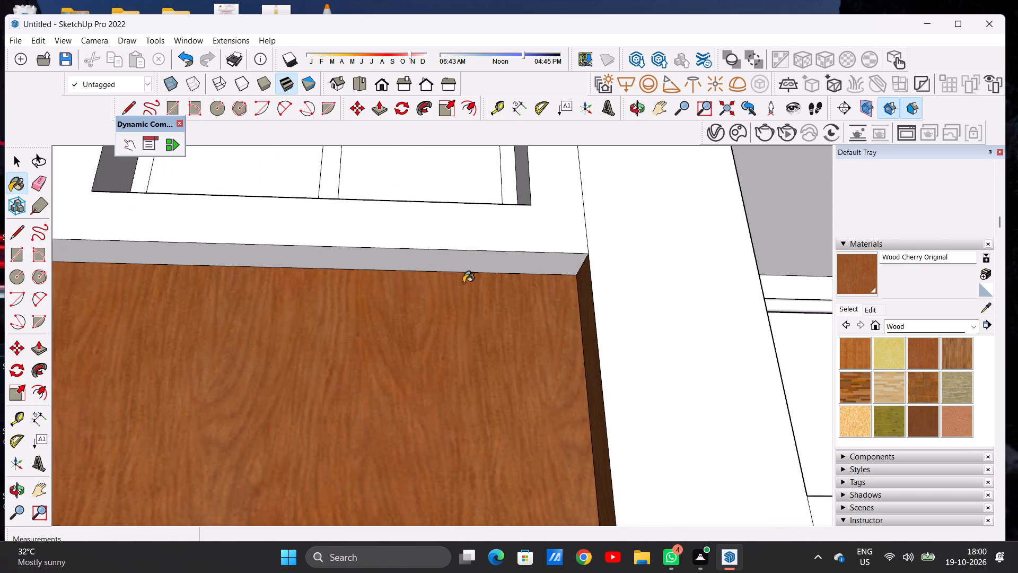
{"action": "left_click", "coordinate": [462, 265]}
{"action": "key", "text": "space"}
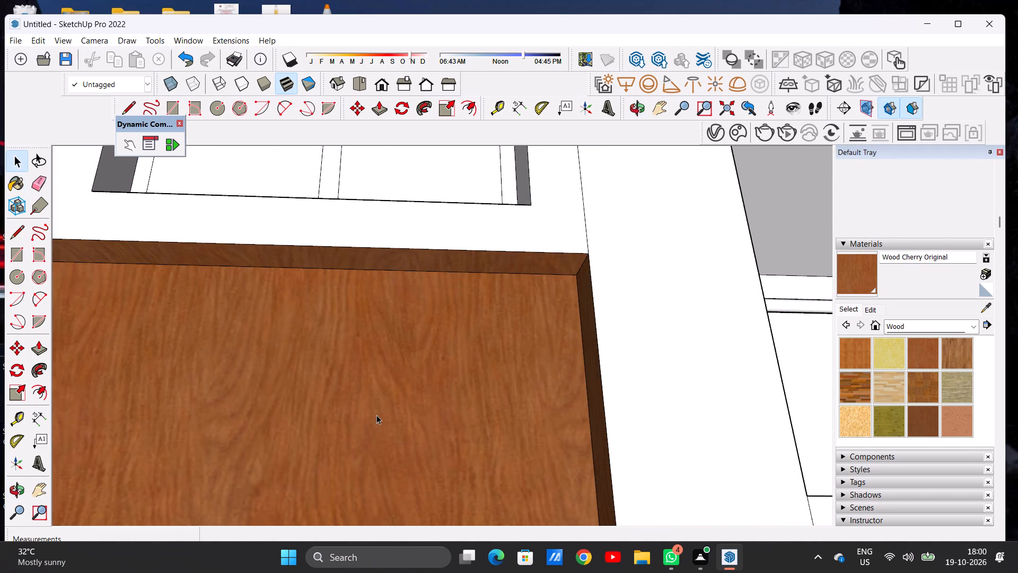
Examine the painted wood panels against the whole front facade.
{"action": "scroll", "coordinate": [376, 415], "scroll_direction": "down", "scroll_amount": 5}
{"action": "scroll", "coordinate": [376, 415], "scroll_direction": "up", "scroll_amount": 1}
{"action": "scroll", "coordinate": [376, 415], "scroll_direction": "down", "scroll_amount": 20}
{"action": "scroll", "coordinate": [376, 415], "scroll_direction": "down", "scroll_amount": 6}
{"action": "middle_click_drag", "start_coordinate": [457, 359], "coordinate": [453, 448]}
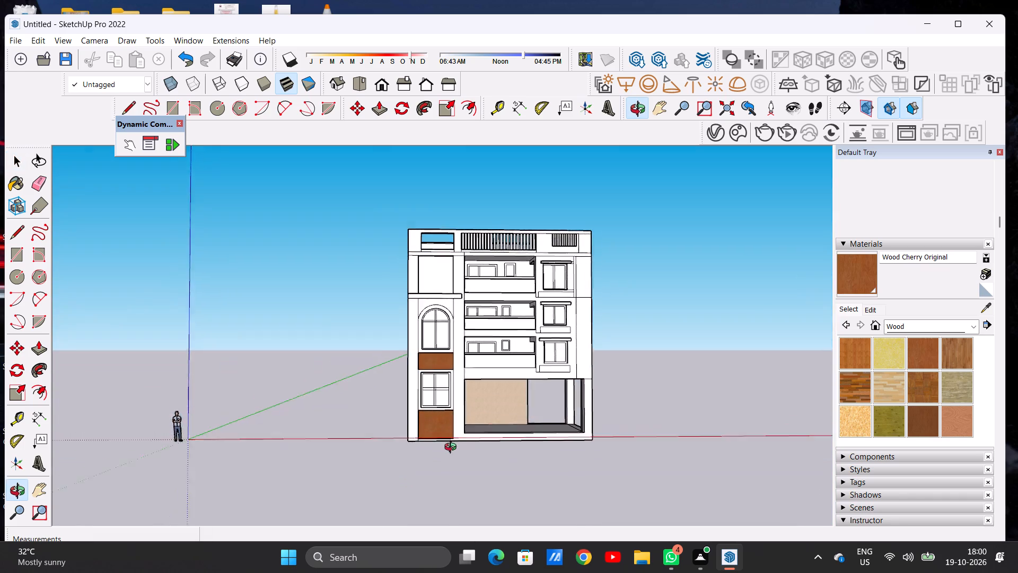
{"action": "middle_click_drag", "start_coordinate": [453, 448], "coordinate": [448, 460]}
{"action": "scroll", "coordinate": [441, 429], "scroll_direction": "up", "scroll_amount": 10}
{"action": "middle_click_drag", "start_coordinate": [398, 466], "coordinate": [354, 477]}
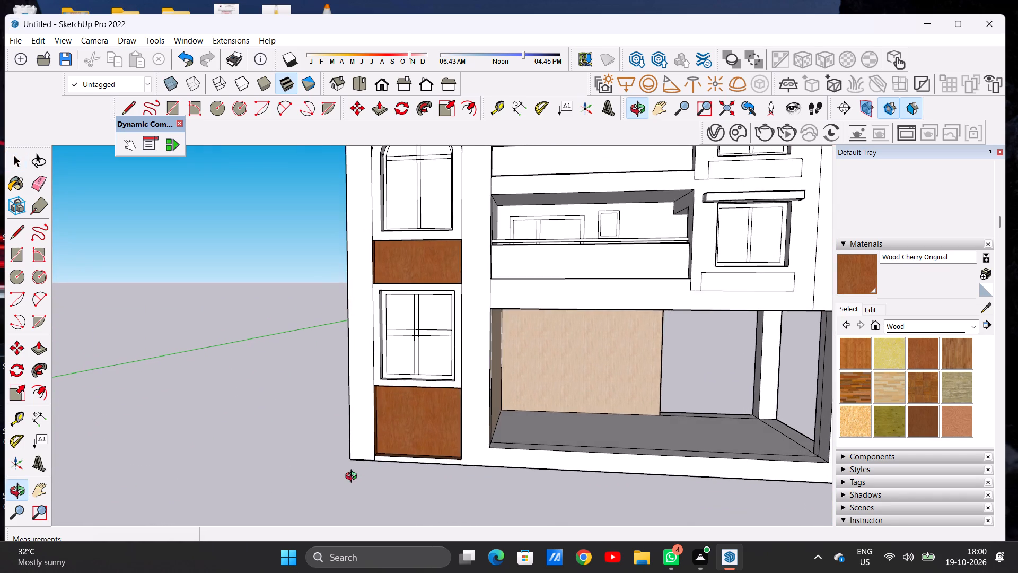
{"action": "middle_click_drag", "start_coordinate": [354, 477], "coordinate": [399, 483]}
{"action": "scroll", "coordinate": [473, 380], "scroll_direction": "down", "scroll_amount": 6}
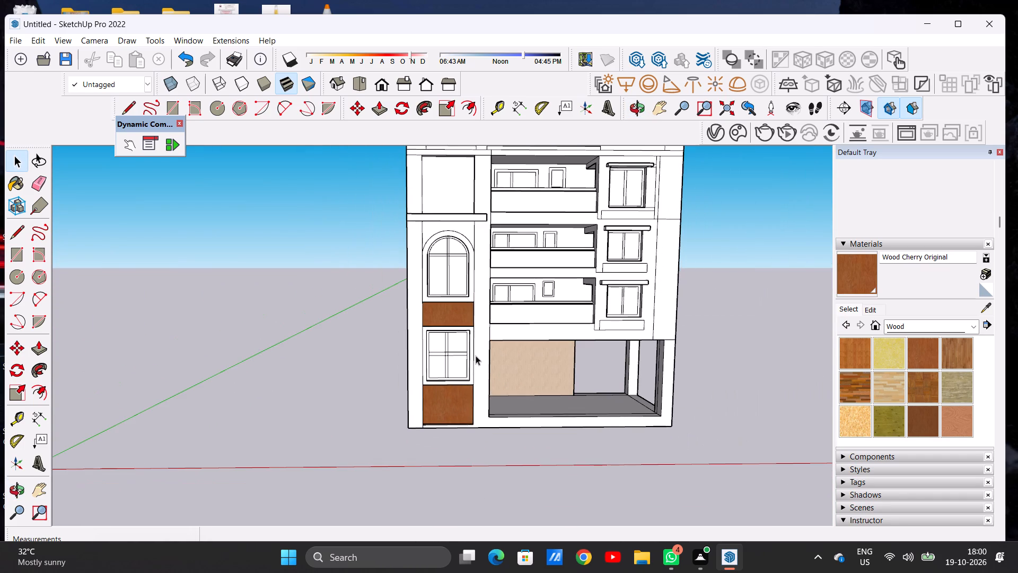
Paint the outer frame of the lower rectangular window with Wood Cherry Original.
{"action": "scroll", "coordinate": [454, 358], "scroll_direction": "up", "scroll_amount": 4}
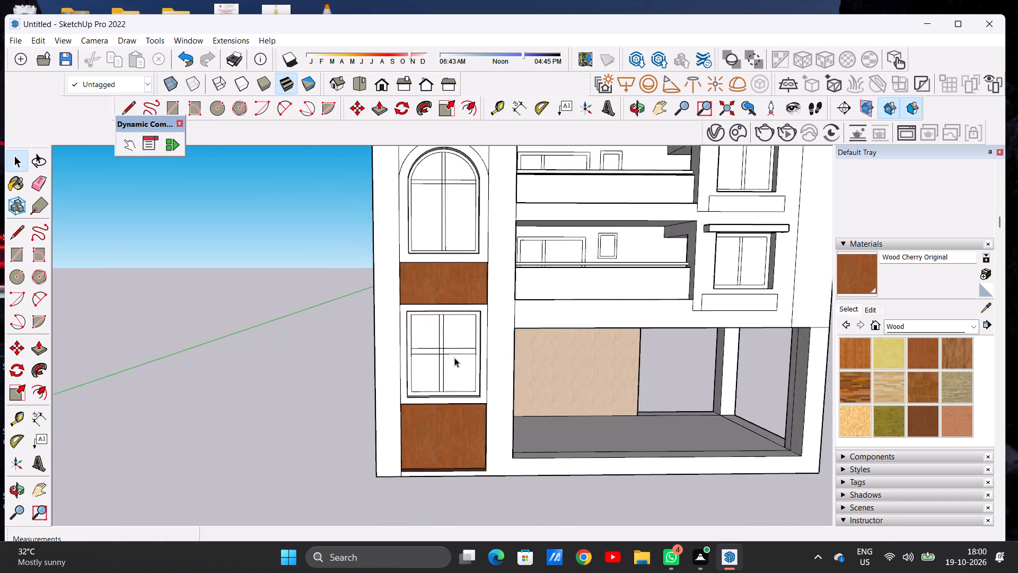
{"action": "scroll", "coordinate": [454, 358], "scroll_direction": "up", "scroll_amount": 3}
{"action": "middle_click_drag", "start_coordinate": [445, 355], "coordinate": [408, 367]}
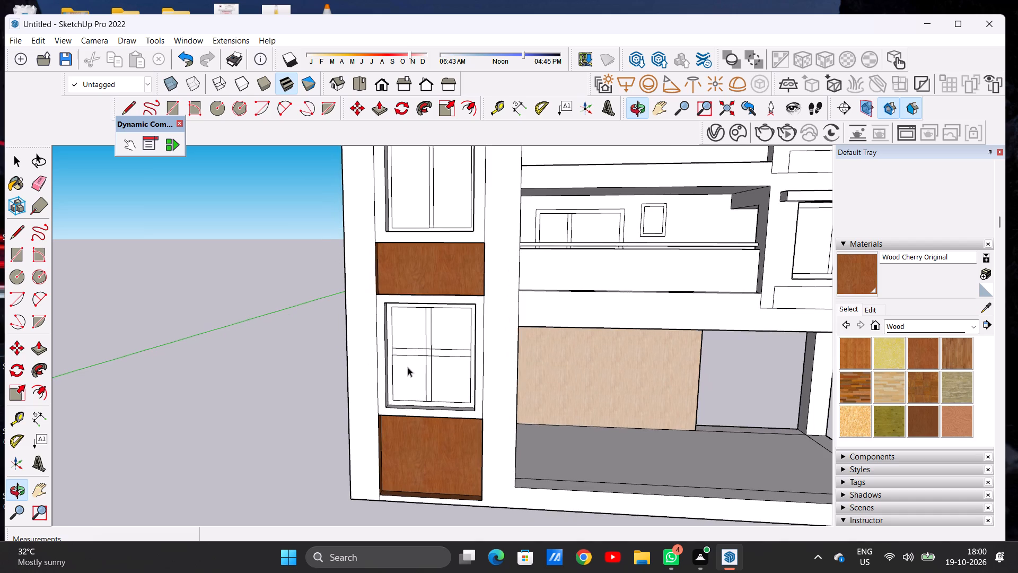
{"action": "scroll", "coordinate": [432, 384], "scroll_direction": "down", "scroll_amount": 1}
{"action": "middle_click_drag", "start_coordinate": [434, 376], "coordinate": [453, 374]}
{"action": "scroll", "coordinate": [442, 366], "scroll_direction": "up", "scroll_amount": 7}
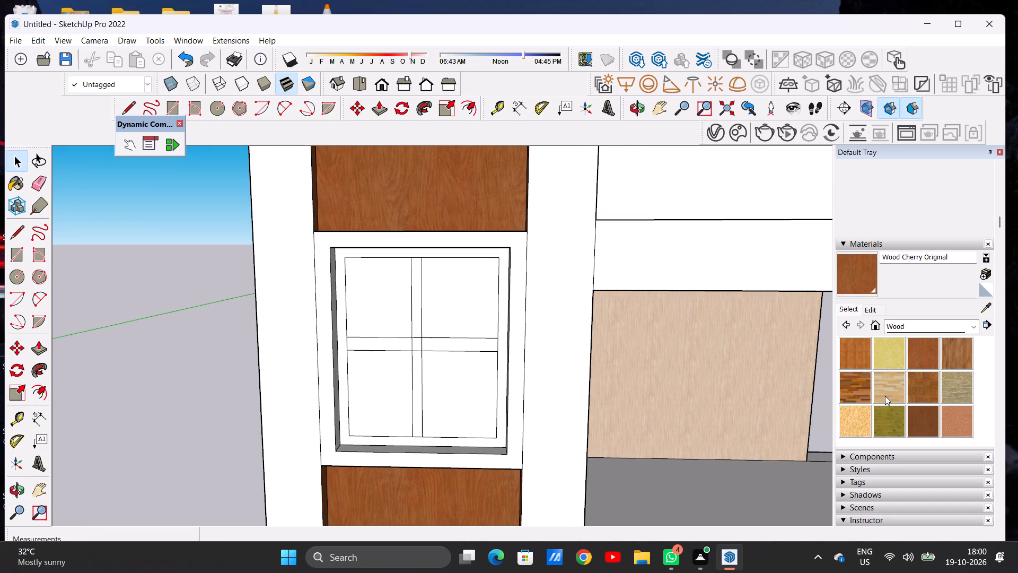
{"action": "left_click", "coordinate": [924, 353]}
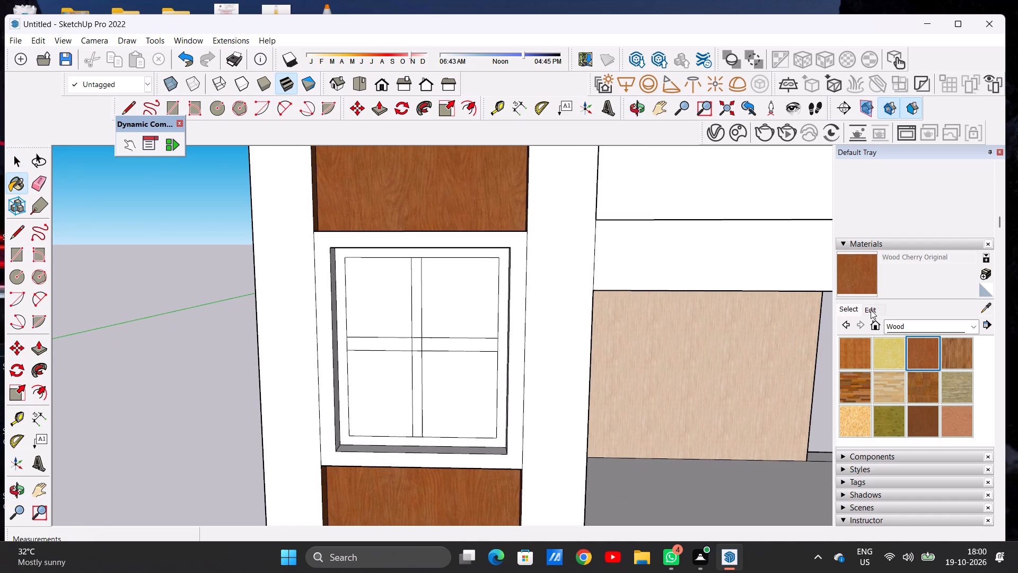
{"action": "left_click", "coordinate": [854, 277]}
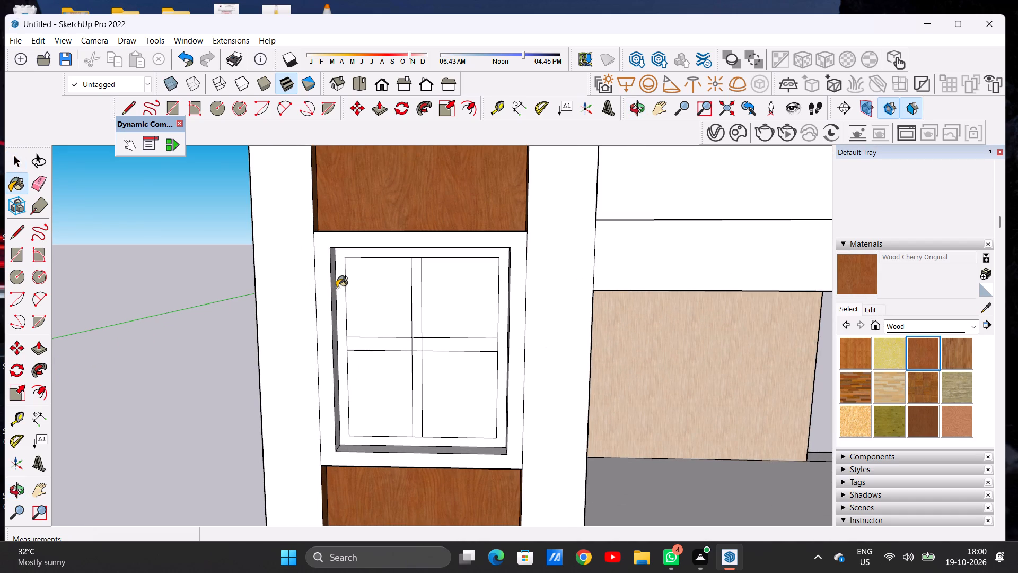
{"action": "left_click", "coordinate": [338, 283]}
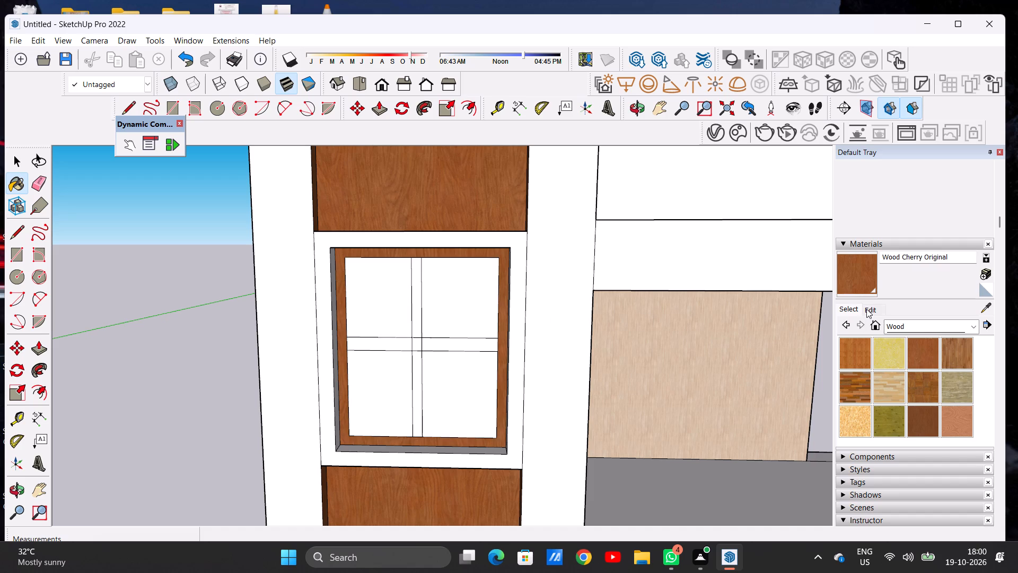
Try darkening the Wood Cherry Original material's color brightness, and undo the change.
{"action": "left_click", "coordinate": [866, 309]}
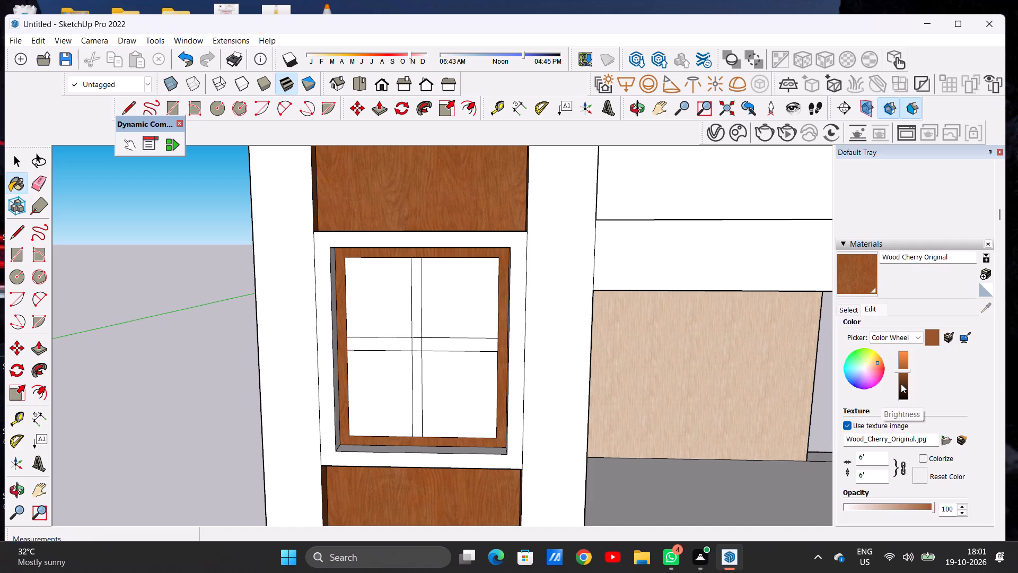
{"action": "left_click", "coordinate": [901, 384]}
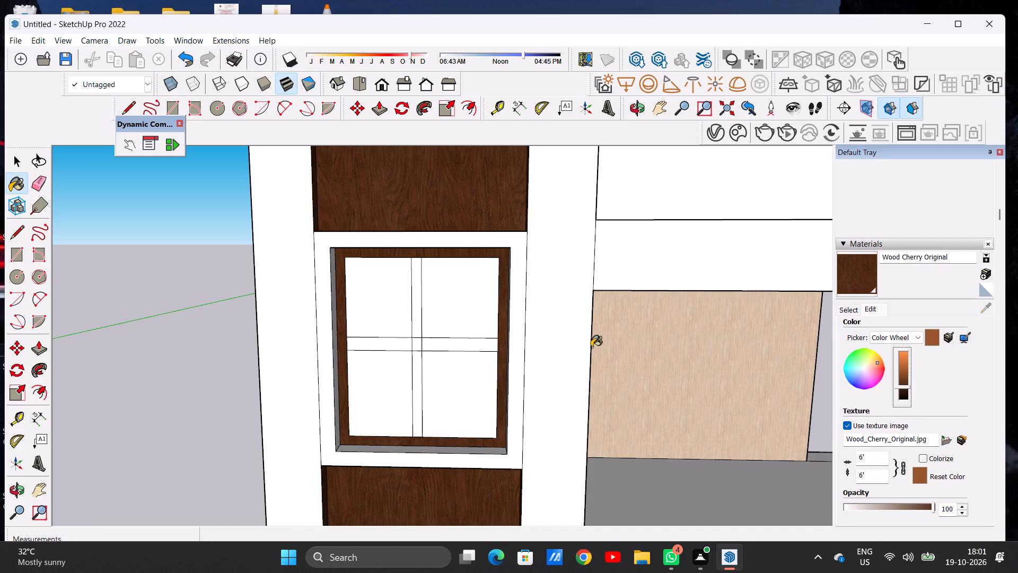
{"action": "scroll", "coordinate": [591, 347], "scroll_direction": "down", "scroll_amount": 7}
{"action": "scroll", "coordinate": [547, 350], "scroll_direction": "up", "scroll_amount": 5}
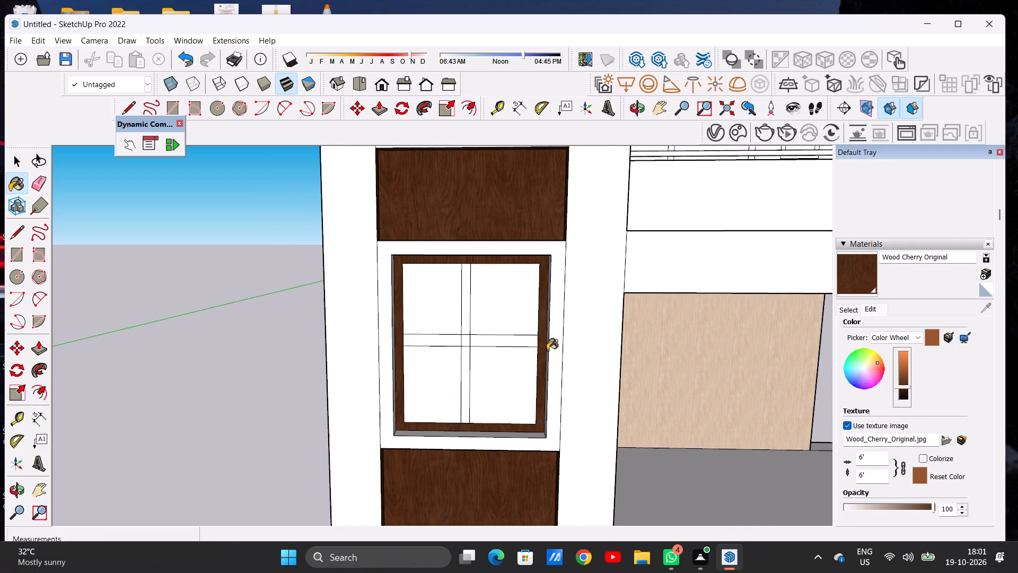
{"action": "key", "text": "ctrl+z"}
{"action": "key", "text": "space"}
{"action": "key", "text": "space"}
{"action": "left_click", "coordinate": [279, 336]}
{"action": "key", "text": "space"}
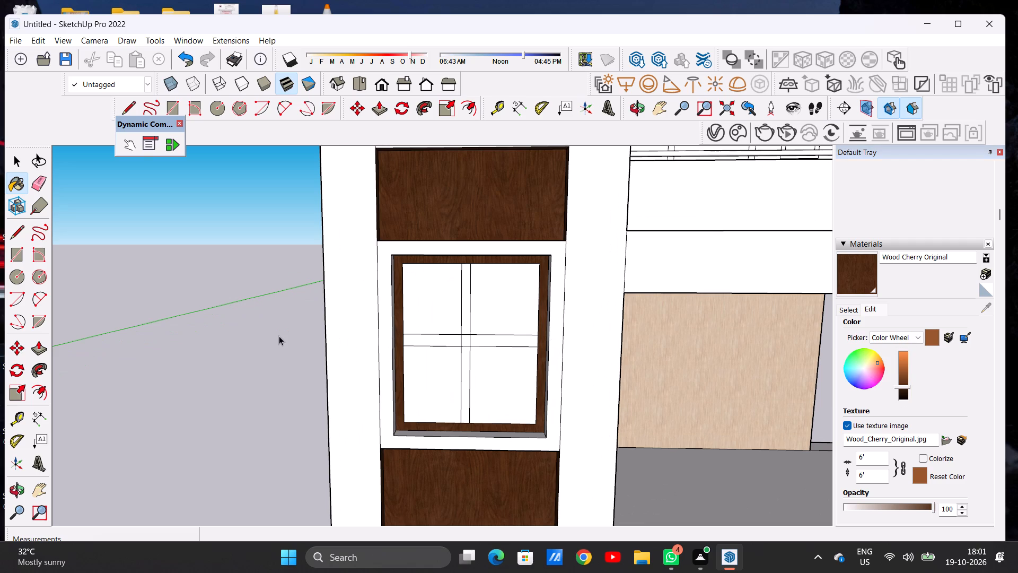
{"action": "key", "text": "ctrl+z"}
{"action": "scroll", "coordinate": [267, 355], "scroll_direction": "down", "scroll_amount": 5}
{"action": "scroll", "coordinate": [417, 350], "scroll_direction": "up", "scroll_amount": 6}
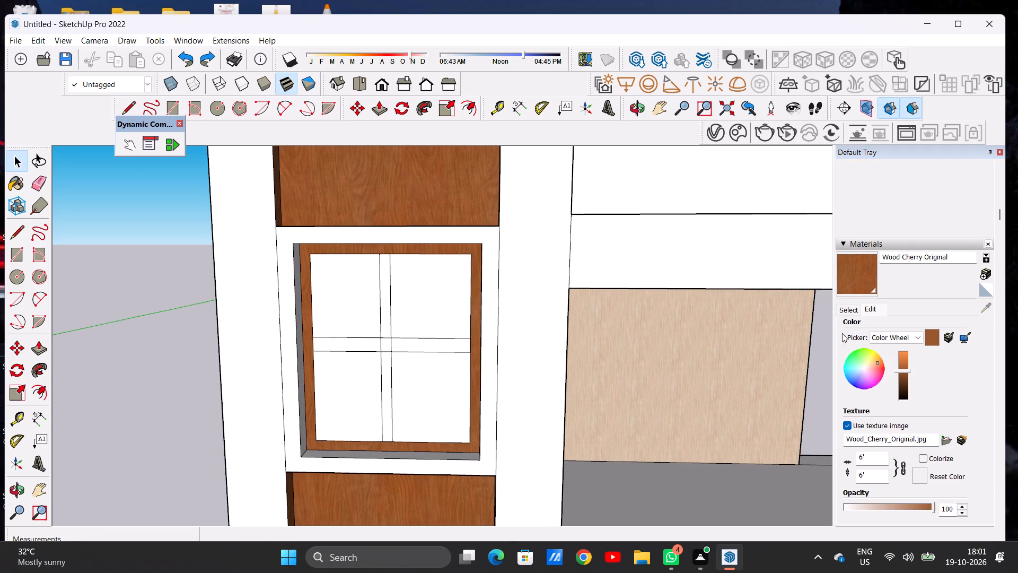
Repaint the outer frame of the lower rectangular window with Wood Veneer 01 from the Wood collection.
{"action": "left_click", "coordinate": [847, 307]}
{"action": "left_click", "coordinate": [918, 420]}
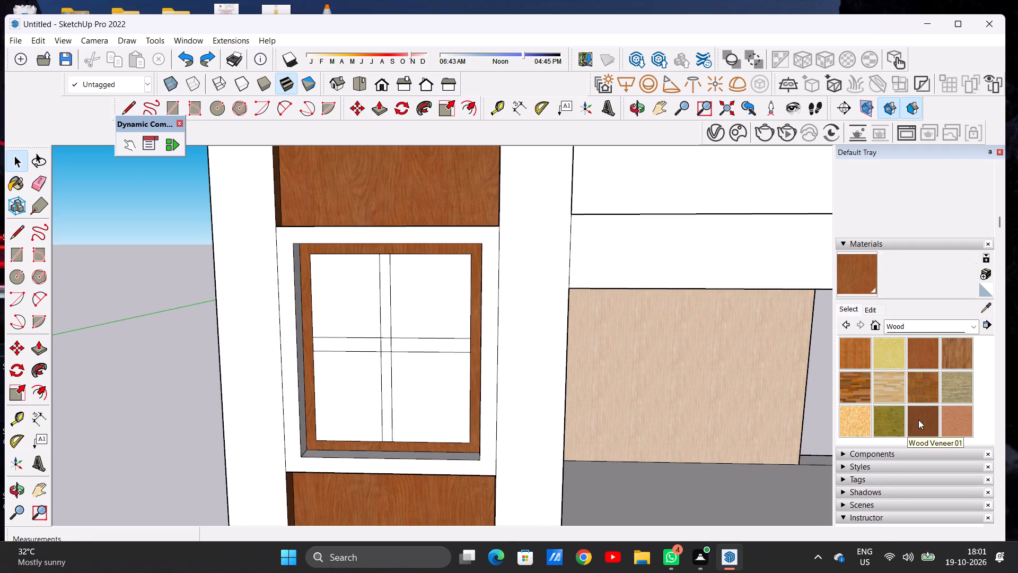
{"action": "scroll", "coordinate": [383, 286], "scroll_direction": "down", "scroll_amount": 7}
{"action": "scroll", "coordinate": [328, 290], "scroll_direction": "up", "scroll_amount": 12}
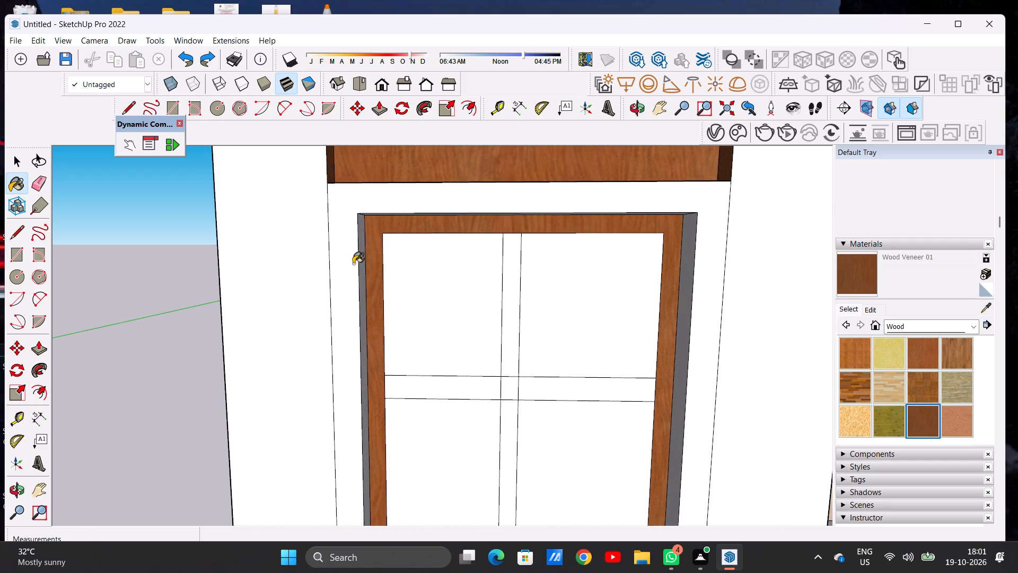
{"action": "left_click", "coordinate": [373, 240]}
{"action": "scroll", "coordinate": [349, 288], "scroll_direction": "down", "scroll_amount": 7}
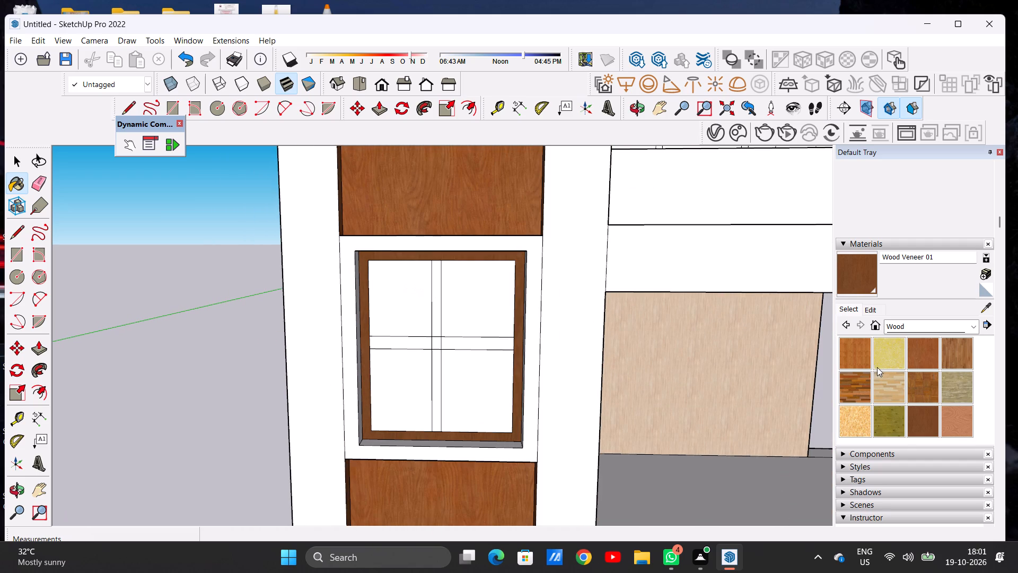
Darken the Wood Veneer 01 material by lowering its color brightness to a deep brown.
{"action": "left_click", "coordinate": [867, 314]}
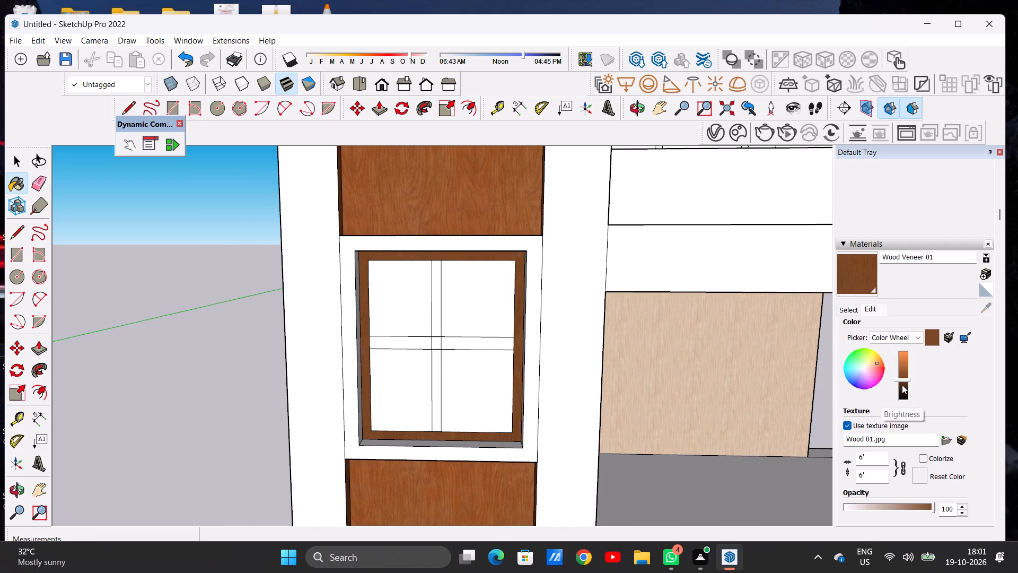
{"action": "left_click", "coordinate": [902, 385]}
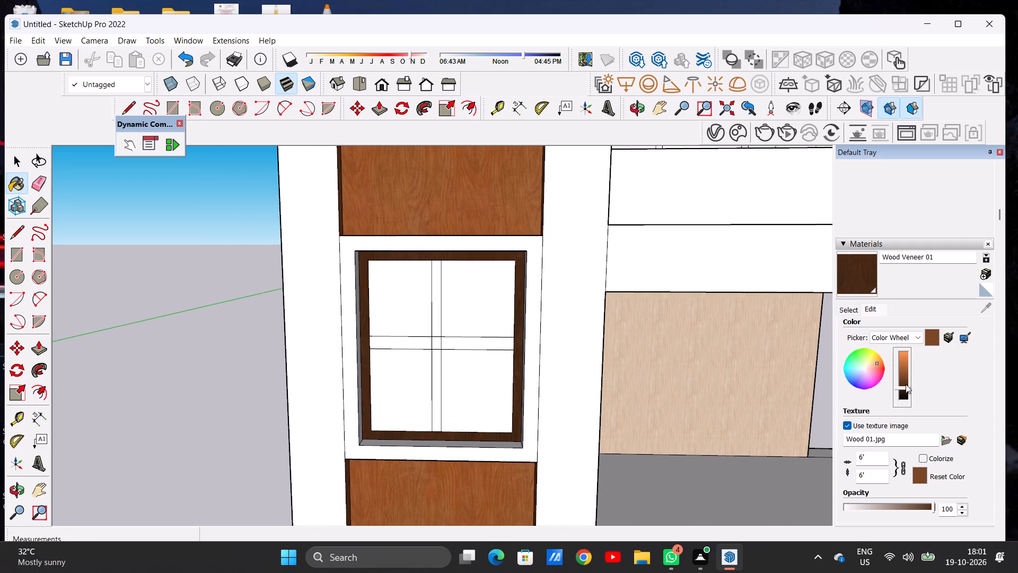
{"action": "left_click", "coordinate": [902, 384]}
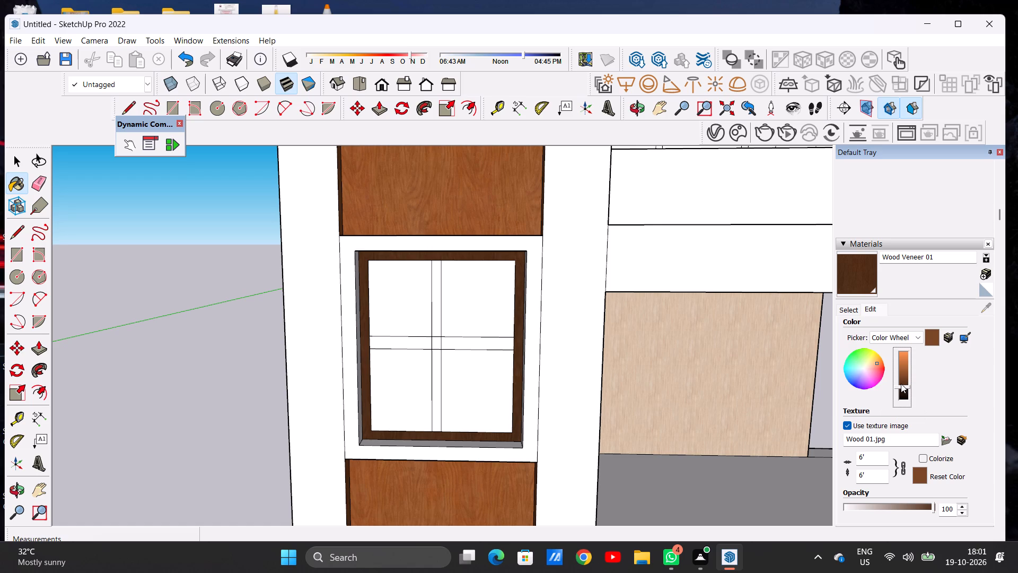
{"action": "left_click", "coordinate": [901, 384]}
{"action": "left_click", "coordinate": [901, 381]}
Paint the vertical and horizontal glazing bars of the lower rectangular window with the darkened Wood Veneer 01.
{"action": "scroll", "coordinate": [449, 342], "scroll_direction": "down", "scroll_amount": 5}
{"action": "scroll", "coordinate": [440, 350], "scroll_direction": "up", "scroll_amount": 9}
{"action": "scroll", "coordinate": [444, 342], "scroll_direction": "down", "scroll_amount": 1}
{"action": "scroll", "coordinate": [444, 342], "scroll_direction": "up", "scroll_amount": 4}
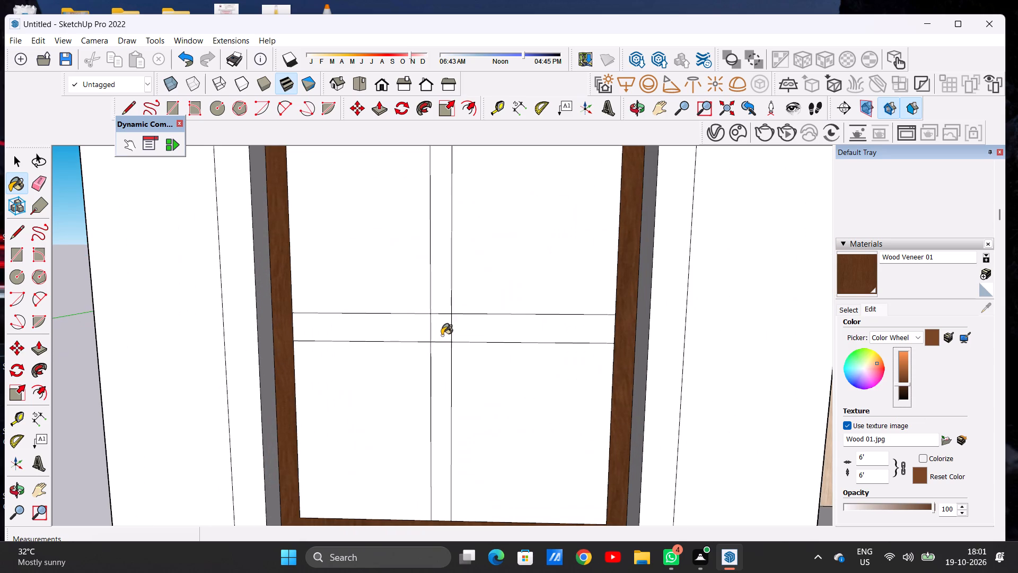
{"action": "left_click", "coordinate": [442, 335]}
{"action": "left_click", "coordinate": [438, 303]}
{"action": "left_click", "coordinate": [470, 328]}
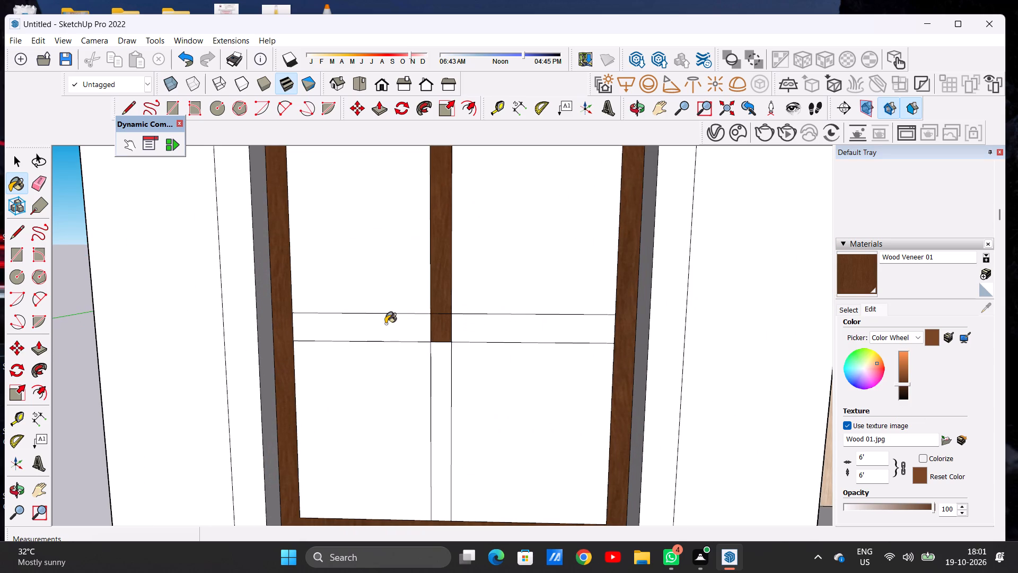
{"action": "left_click", "coordinate": [385, 324]}
{"action": "left_click", "coordinate": [441, 365]}
Examine the painted lower rectangular window from an angle and against the surrounding facade.
{"action": "scroll", "coordinate": [453, 372], "scroll_direction": "down", "scroll_amount": 12}
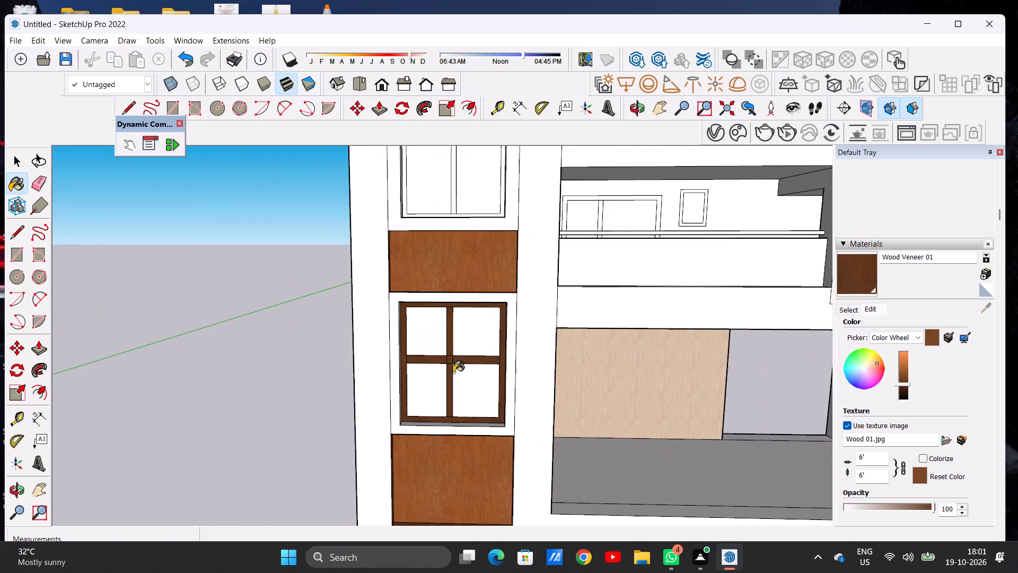
{"action": "scroll", "coordinate": [453, 372], "scroll_direction": "down", "scroll_amount": 1}
{"action": "scroll", "coordinate": [451, 341], "scroll_direction": "up", "scroll_amount": 7}
{"action": "middle_click_drag", "start_coordinate": [486, 394], "coordinate": [381, 399]}
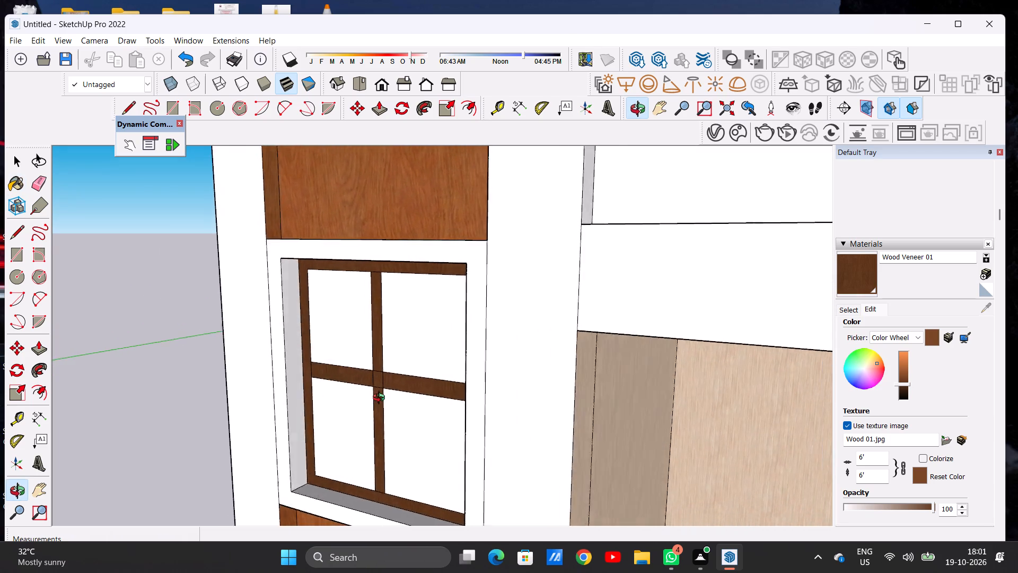
{"action": "middle_click_drag", "start_coordinate": [381, 399], "coordinate": [513, 381]}
{"action": "scroll", "coordinate": [445, 392], "scroll_direction": "down", "scroll_amount": 8}
{"action": "scroll", "coordinate": [424, 425], "scroll_direction": "up", "scroll_amount": 1}
{"action": "scroll", "coordinate": [424, 425], "scroll_direction": "down", "scroll_amount": 6}
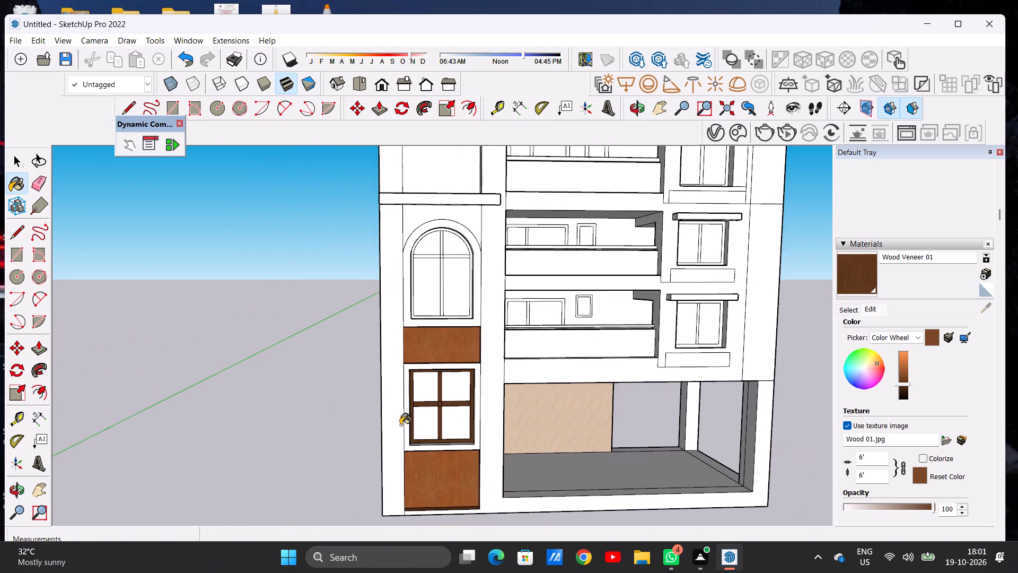
Paint the outer frame of the arched window with the darkened Wood Veneer 01.
{"action": "scroll", "coordinate": [389, 425], "scroll_direction": "down", "scroll_amount": 8}
{"action": "scroll", "coordinate": [420, 336], "scroll_direction": "up", "scroll_amount": 7}
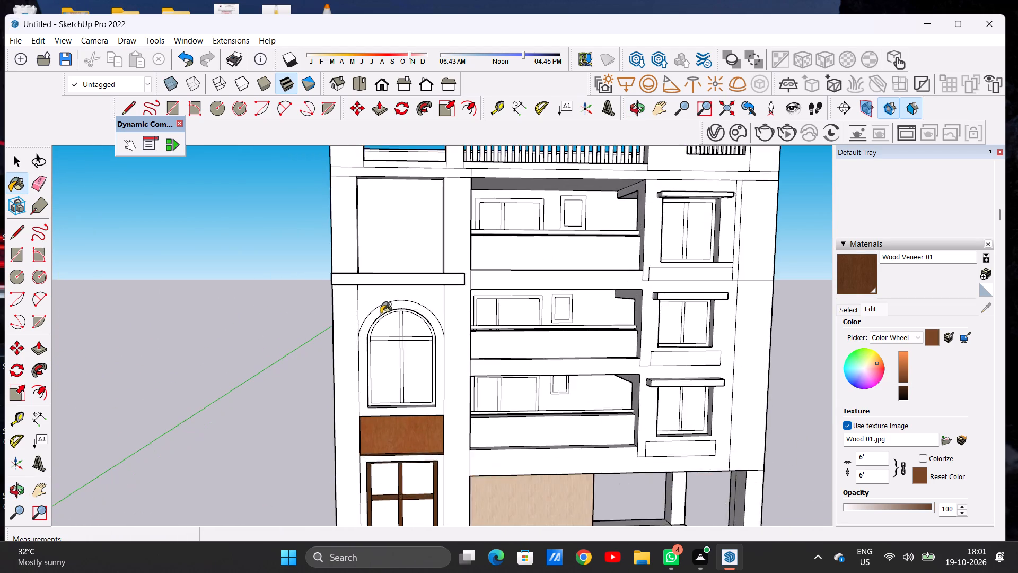
{"action": "scroll", "coordinate": [378, 309], "scroll_direction": "up", "scroll_amount": 7}
{"action": "scroll", "coordinate": [363, 337], "scroll_direction": "up", "scroll_amount": 14}
{"action": "left_click", "coordinate": [372, 362]}
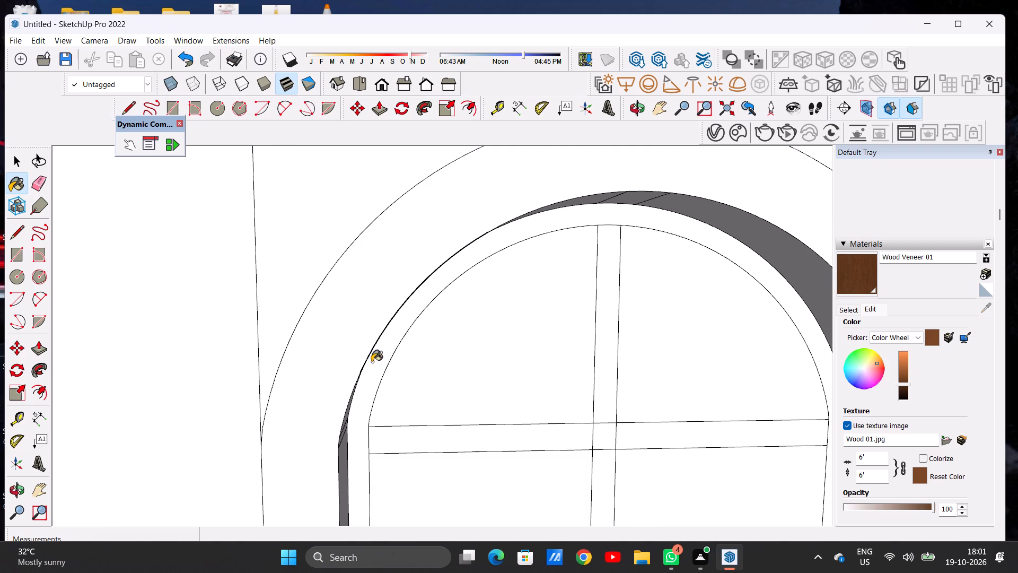
Paint the arched window's vertical and horizontal glazing bars, including their crossing, with the darkened Wood Veneer 01.
{"action": "scroll", "coordinate": [391, 343], "scroll_direction": "down", "scroll_amount": 9}
{"action": "scroll", "coordinate": [379, 332], "scroll_direction": "up", "scroll_amount": 1}
{"action": "scroll", "coordinate": [371, 320], "scroll_direction": "down", "scroll_amount": 5}
{"action": "scroll", "coordinate": [472, 379], "scroll_direction": "up", "scroll_amount": 8}
{"action": "scroll", "coordinate": [423, 356], "scroll_direction": "down", "scroll_amount": 1}
{"action": "scroll", "coordinate": [423, 356], "scroll_direction": "up", "scroll_amount": 3}
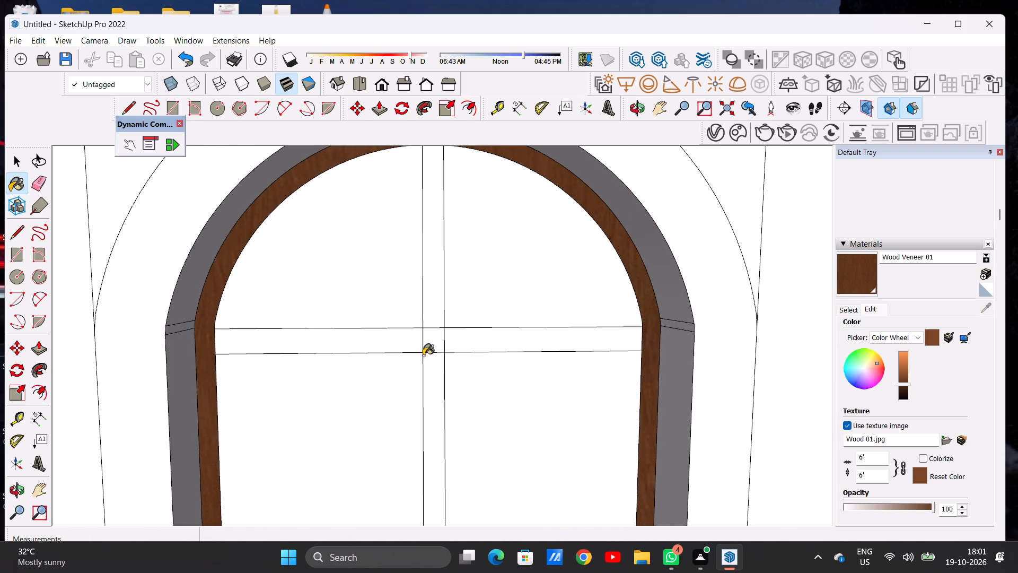
{"action": "left_click", "coordinate": [426, 346]}
{"action": "left_click", "coordinate": [426, 316]}
{"action": "left_click", "coordinate": [424, 378]}
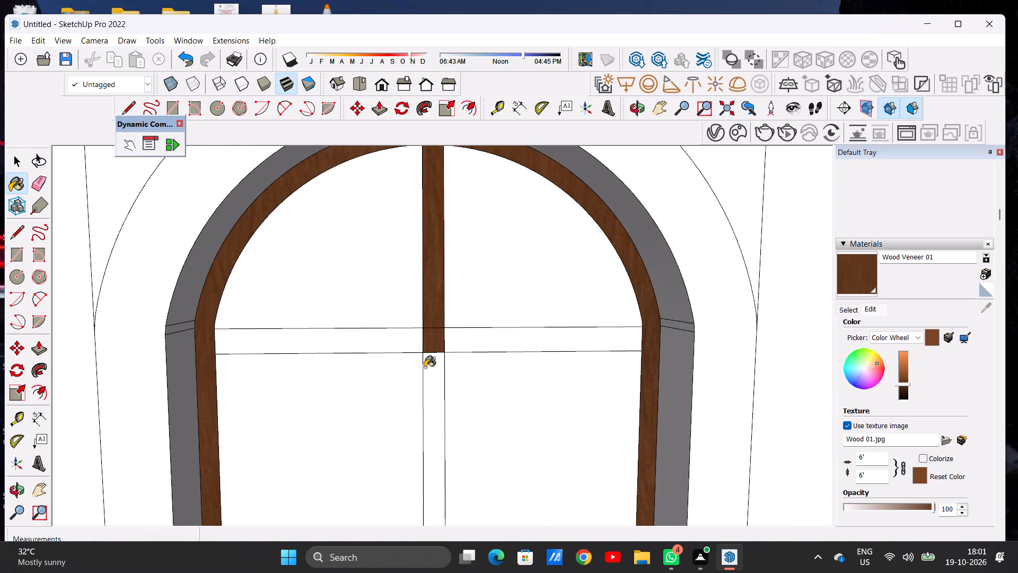
{"action": "left_click", "coordinate": [431, 370]}
{"action": "left_click", "coordinate": [449, 342]}
{"action": "left_click", "coordinate": [420, 342]}
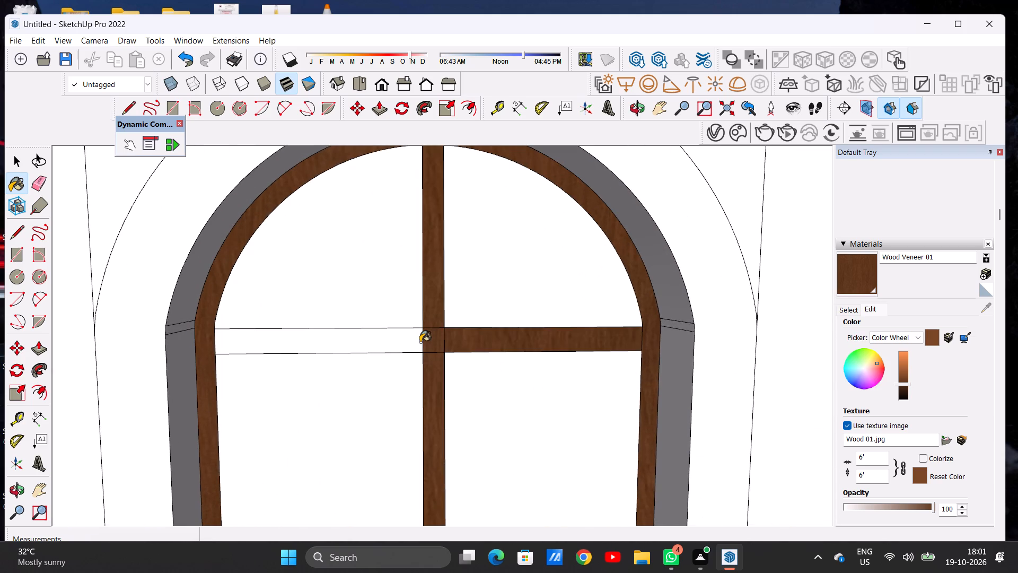
{"action": "key", "text": "space"}
Examine the painted arched and rectangular windows against the whole front facade.
{"action": "scroll", "coordinate": [423, 345], "scroll_direction": "down", "scroll_amount": 16}
{"action": "scroll", "coordinate": [444, 325], "scroll_direction": "up", "scroll_amount": 1}
{"action": "scroll", "coordinate": [454, 311], "scroll_direction": "down", "scroll_amount": 6}
{"action": "scroll", "coordinate": [457, 348], "scroll_direction": "up", "scroll_amount": 6}
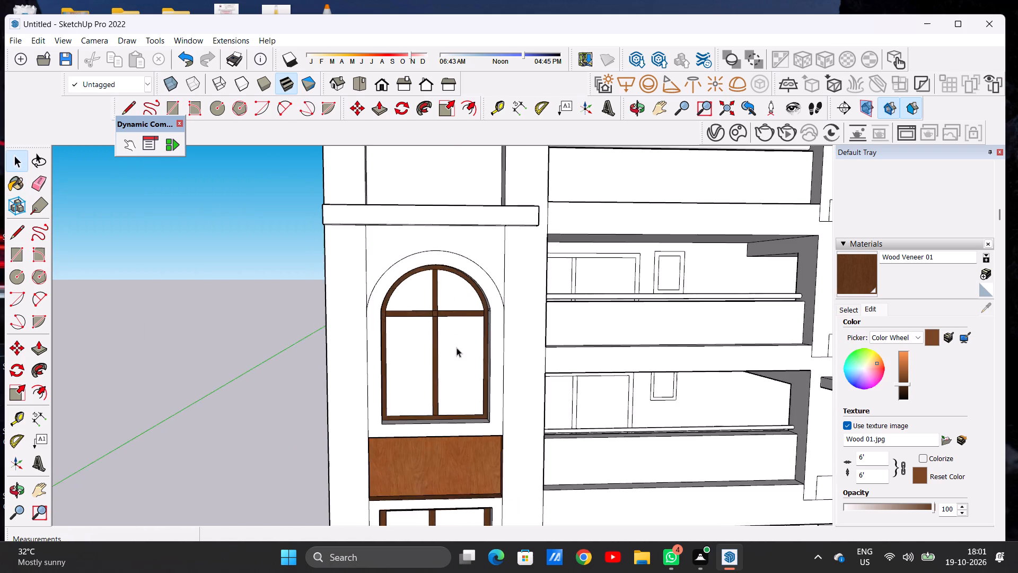
{"action": "middle_click_drag", "start_coordinate": [525, 340], "coordinate": [460, 353]}
{"action": "scroll", "coordinate": [440, 361], "scroll_direction": "down", "scroll_amount": 7}
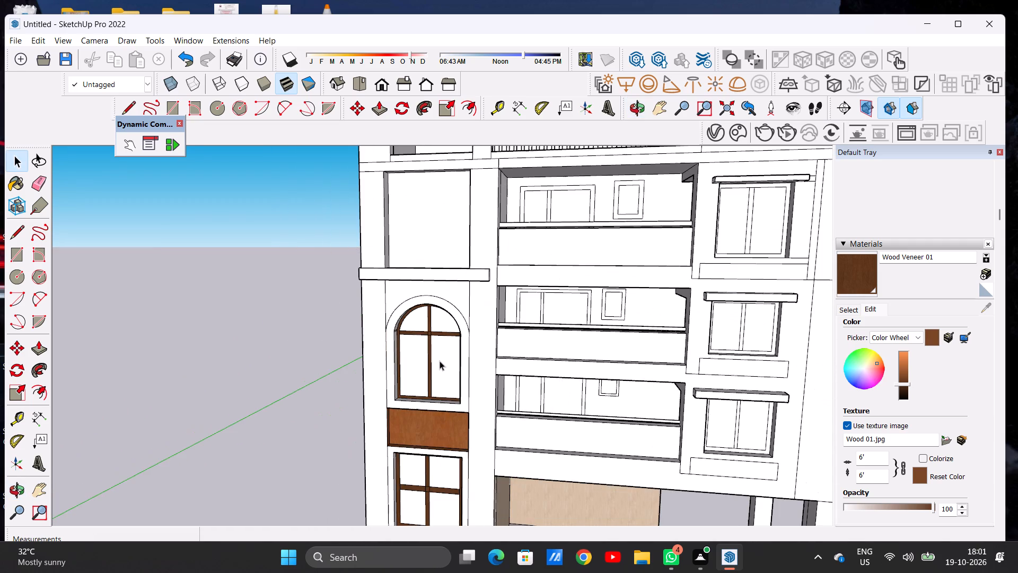
{"action": "middle_click_drag", "start_coordinate": [426, 362], "coordinate": [452, 359]}
{"action": "scroll", "coordinate": [419, 368], "scroll_direction": "down", "scroll_amount": 8}
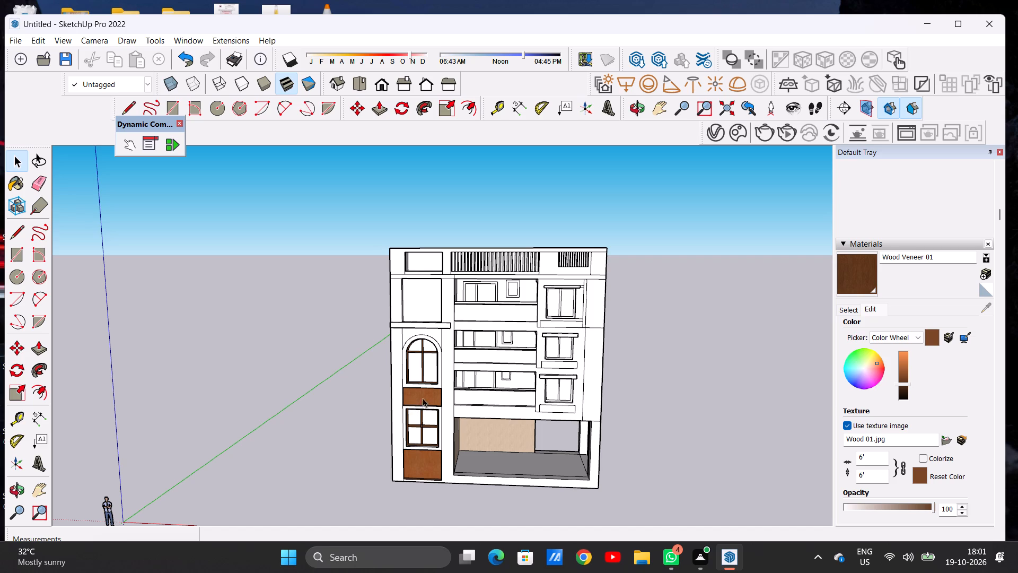
Paint the outer frame and central mullion of the lowest canopied window beside the balconies with Wood Veneer 01.
{"action": "scroll", "coordinate": [536, 388], "scroll_direction": "down", "scroll_amount": 6}
{"action": "scroll", "coordinate": [568, 391], "scroll_direction": "up", "scroll_amount": 9}
{"action": "scroll", "coordinate": [559, 385], "scroll_direction": "down", "scroll_amount": 1}
{"action": "scroll", "coordinate": [559, 385], "scroll_direction": "up", "scroll_amount": 5}
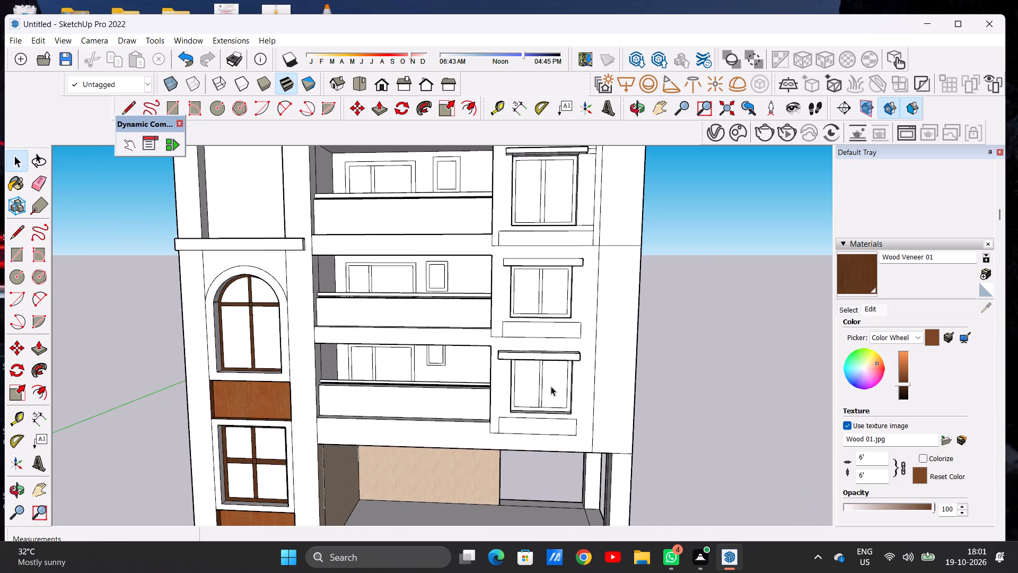
{"action": "middle_click_drag", "start_coordinate": [547, 393], "coordinate": [546, 360]}
{"action": "scroll", "coordinate": [542, 367], "scroll_direction": "up", "scroll_amount": 8}
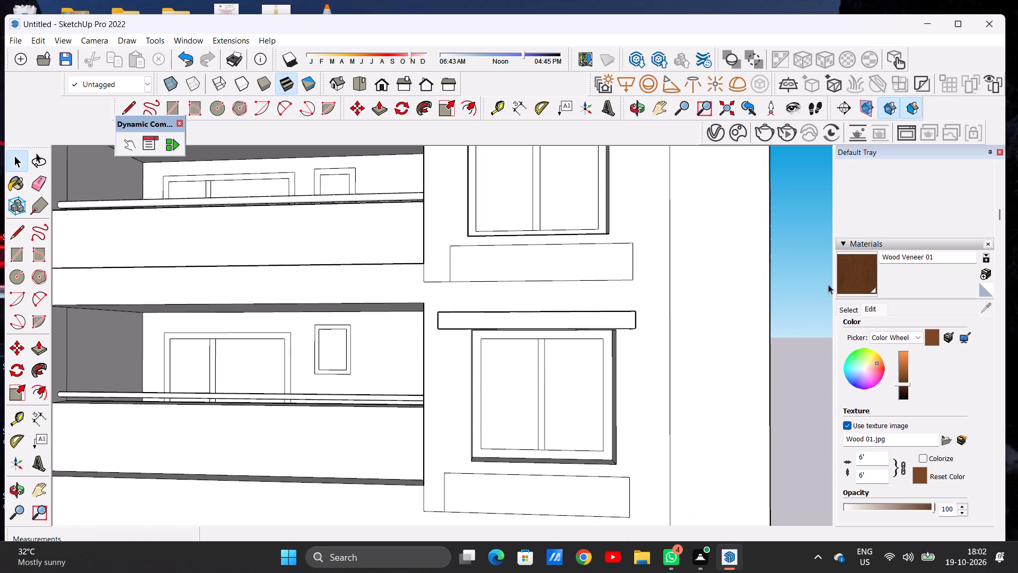
{"action": "left_click", "coordinate": [851, 281]}
{"action": "scroll", "coordinate": [480, 359], "scroll_direction": "up", "scroll_amount": 7}
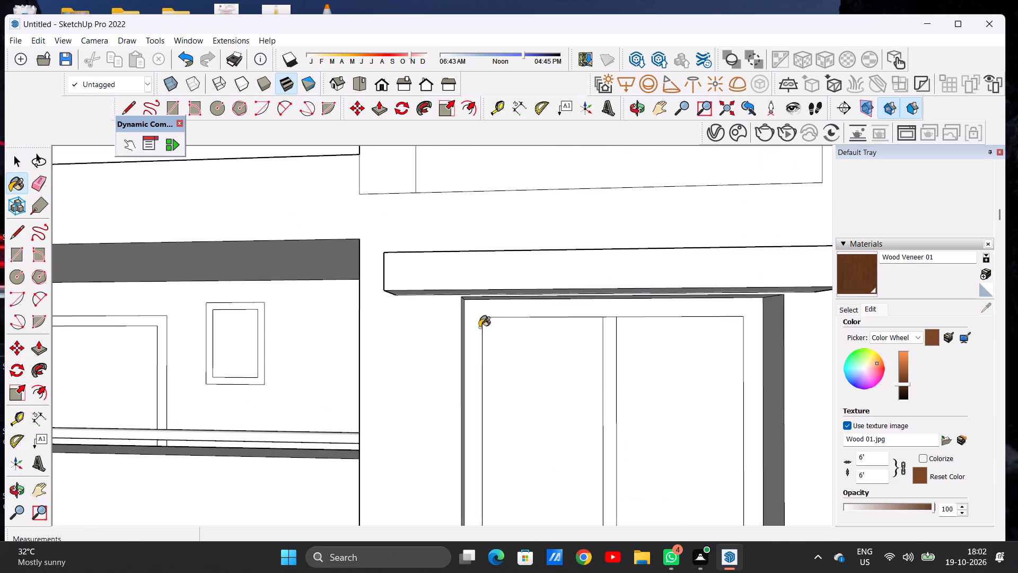
{"action": "left_click", "coordinate": [471, 315]}
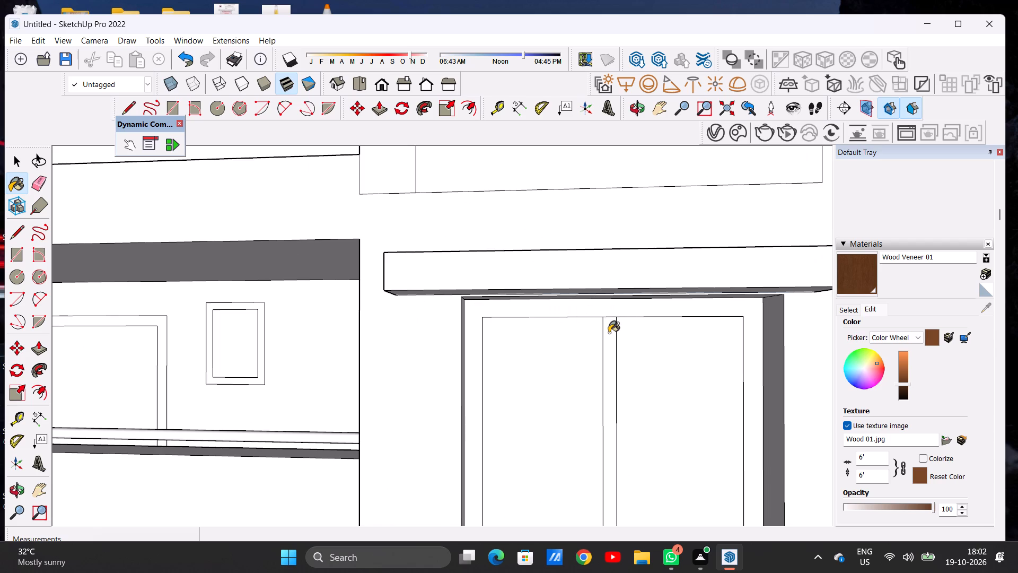
{"action": "left_click", "coordinate": [609, 333]}
Paint the outer frame and central mullion of the middle canopied window beside the balconies with Wood Veneer 01.
{"action": "scroll", "coordinate": [441, 378], "scroll_direction": "down", "scroll_amount": 7}
{"action": "scroll", "coordinate": [496, 389], "scroll_direction": "down", "scroll_amount": 12}
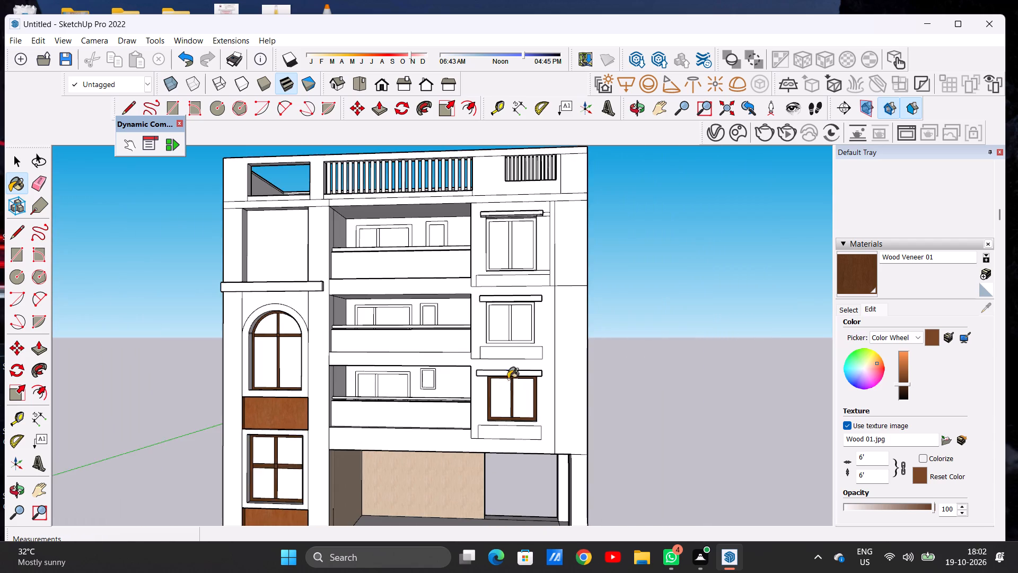
{"action": "scroll", "coordinate": [507, 319], "scroll_direction": "up", "scroll_amount": 15}
{"action": "scroll", "coordinate": [531, 258], "scroll_direction": "up", "scroll_amount": 5}
{"action": "scroll", "coordinate": [531, 258], "scroll_direction": "down", "scroll_amount": 1}
{"action": "scroll", "coordinate": [531, 258], "scroll_direction": "up", "scroll_amount": 1}
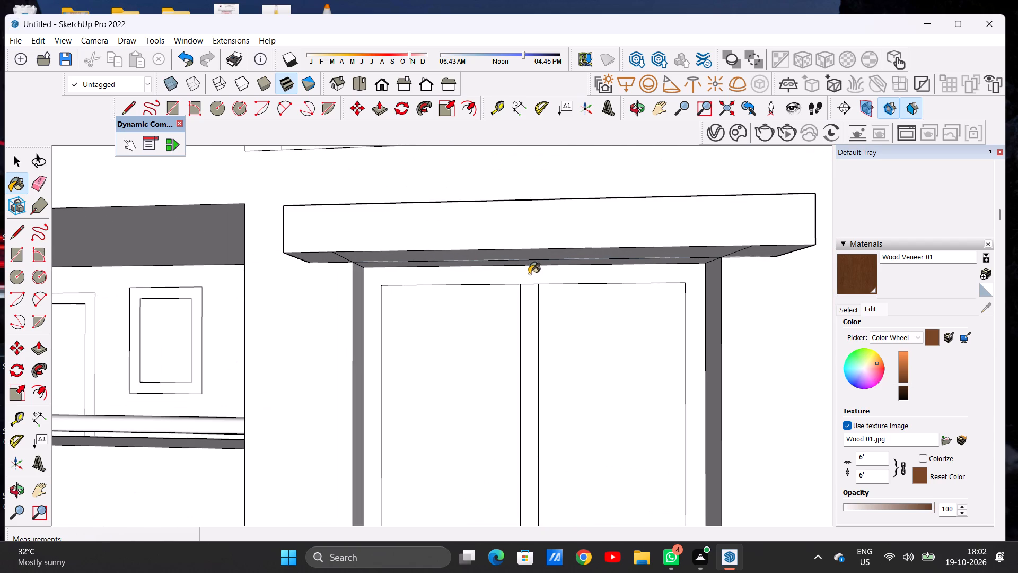
{"action": "left_click", "coordinate": [527, 280]}
{"action": "left_click", "coordinate": [532, 309]}
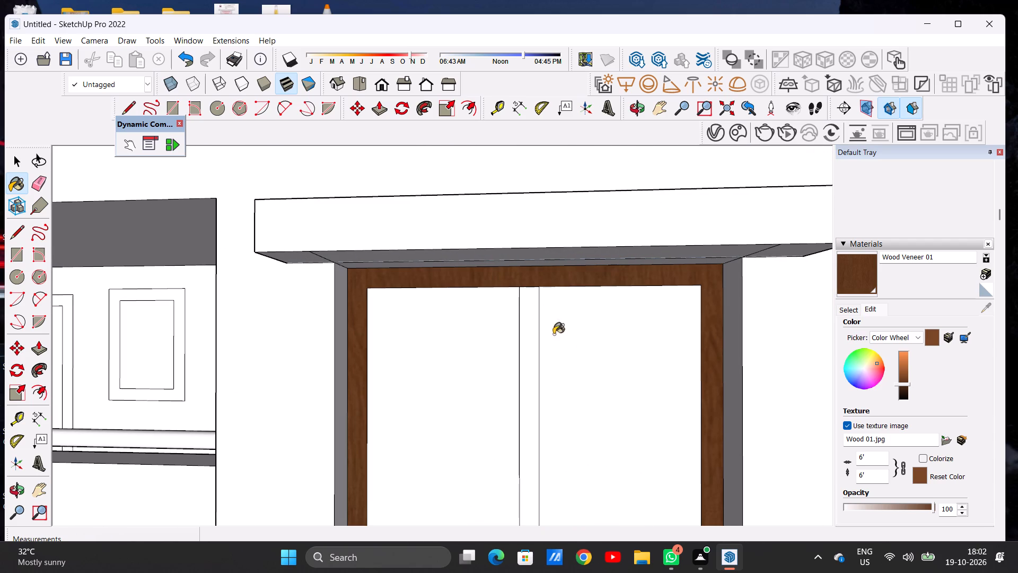
Paint the outer frame and central mullion of the top-floor canopied window beside the balconies with Wood Veneer 01.
{"action": "scroll", "coordinate": [548, 442], "scroll_direction": "down", "scroll_amount": 20}
{"action": "scroll", "coordinate": [548, 442], "scroll_direction": "down", "scroll_amount": 4}
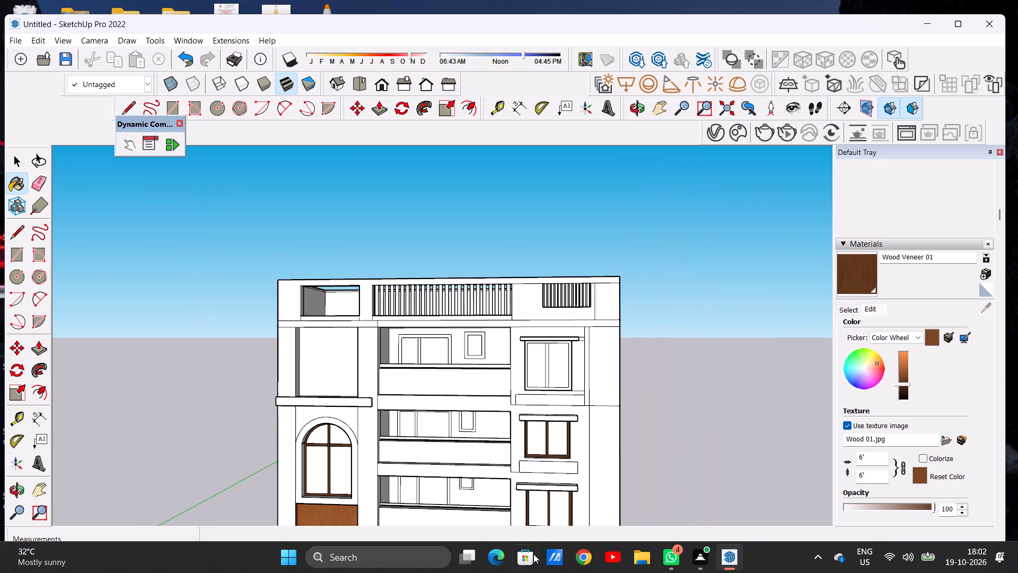
{"action": "scroll", "coordinate": [538, 454], "scroll_direction": "down", "scroll_amount": 10}
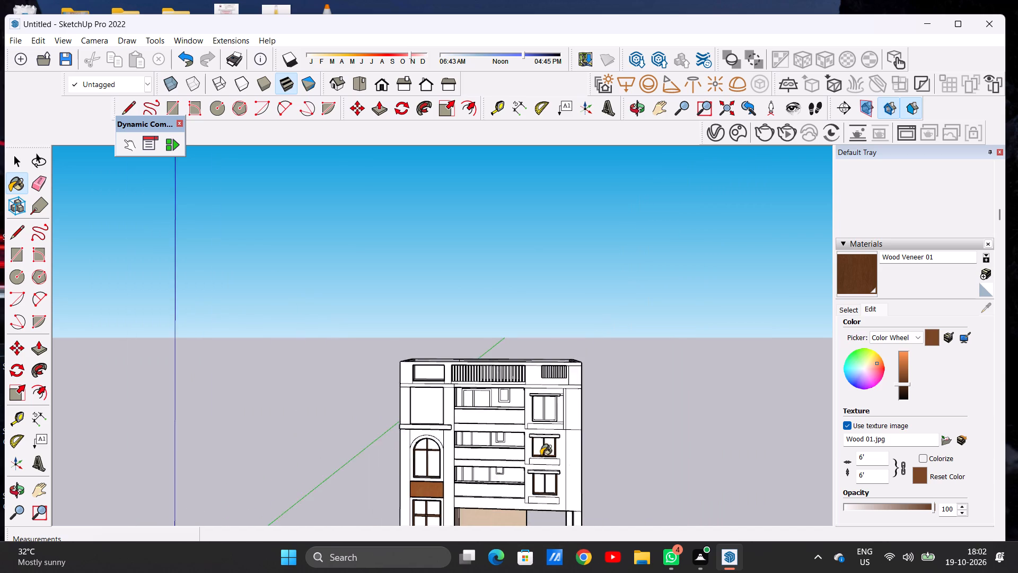
{"action": "scroll", "coordinate": [541, 456], "scroll_direction": "down", "scroll_amount": 4}
{"action": "scroll", "coordinate": [550, 477], "scroll_direction": "up", "scroll_amount": 7}
{"action": "scroll", "coordinate": [557, 390], "scroll_direction": "up", "scroll_amount": 16}
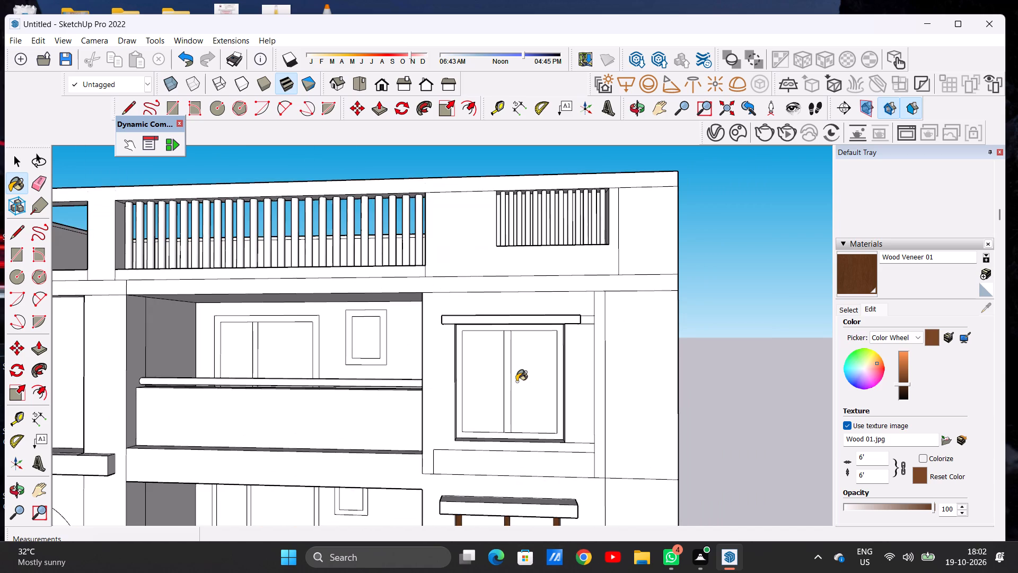
{"action": "scroll", "coordinate": [516, 381], "scroll_direction": "up", "scroll_amount": 9}
{"action": "left_click", "coordinate": [497, 243]}
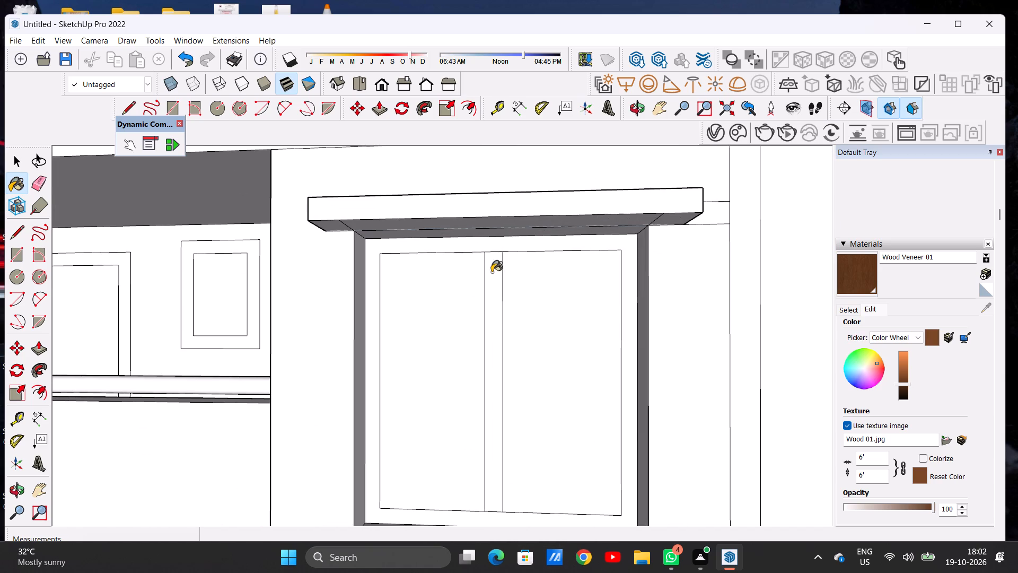
{"action": "left_click", "coordinate": [492, 272]}
Examine the wood window frames across the whole front facade, including the unpainted openings behind the balconies.
{"action": "scroll", "coordinate": [662, 343], "scroll_direction": "down", "scroll_amount": 19}
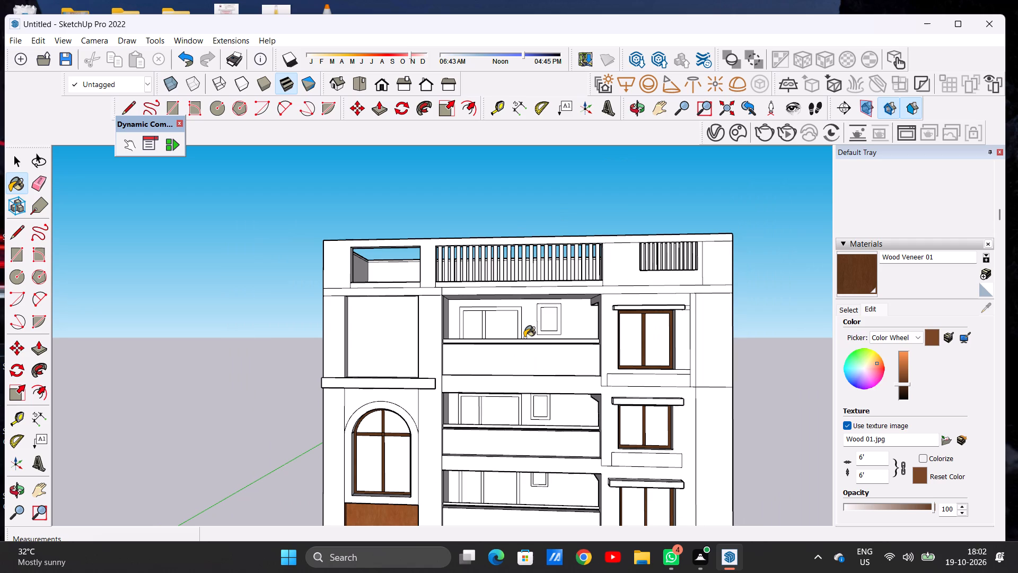
{"action": "scroll", "coordinate": [512, 372], "scroll_direction": "down", "scroll_amount": 6}
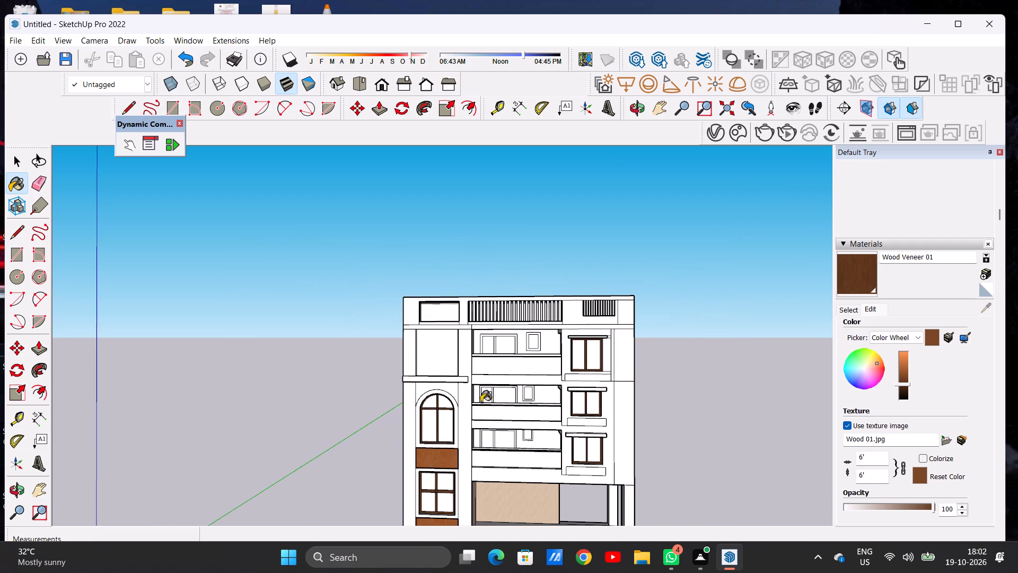
{"action": "scroll", "coordinate": [502, 380], "scroll_direction": "down", "scroll_amount": 5}
{"action": "scroll", "coordinate": [498, 435], "scroll_direction": "up", "scroll_amount": 5}
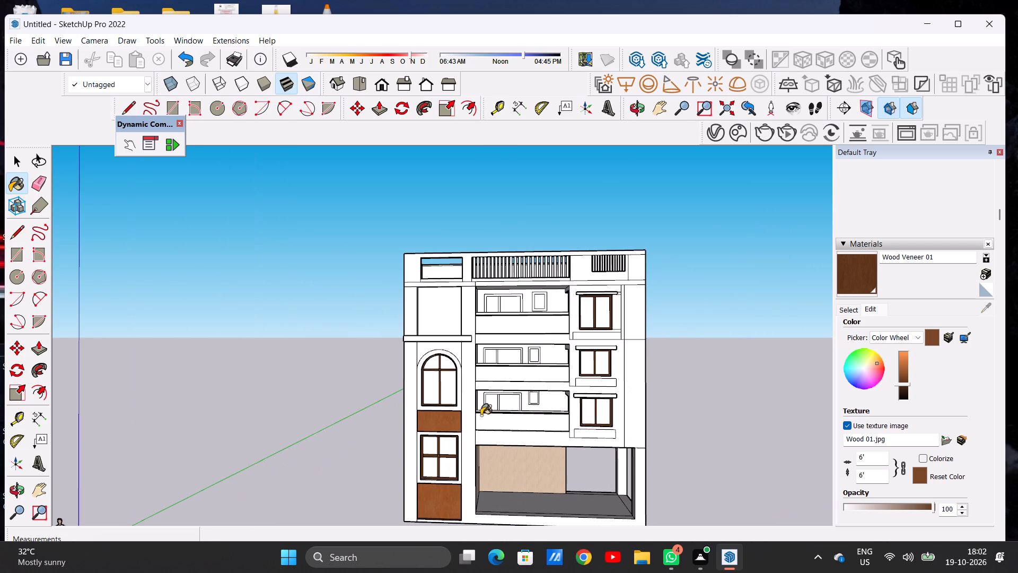
{"action": "scroll", "coordinate": [491, 408], "scroll_direction": "up", "scroll_amount": 2}
{"action": "scroll", "coordinate": [492, 408], "scroll_direction": "down", "scroll_amount": 1}
{"action": "scroll", "coordinate": [492, 408], "scroll_direction": "up", "scroll_amount": 3}
{"action": "scroll", "coordinate": [492, 408], "scroll_direction": "down", "scroll_amount": 1}
{"action": "scroll", "coordinate": [492, 408], "scroll_direction": "up", "scroll_amount": 1}
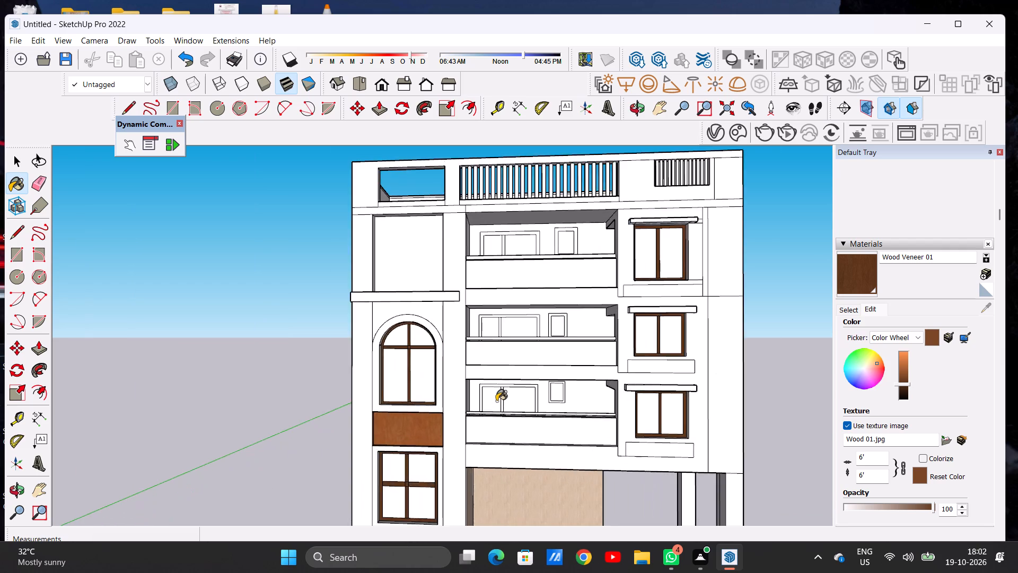
Paint the outer frame and mullion of the wide window behind the lowest balcony with Wood Veneer 01.
{"action": "scroll", "coordinate": [496, 401], "scroll_direction": "up", "scroll_amount": 7}
{"action": "scroll", "coordinate": [507, 405], "scroll_direction": "up", "scroll_amount": 14}
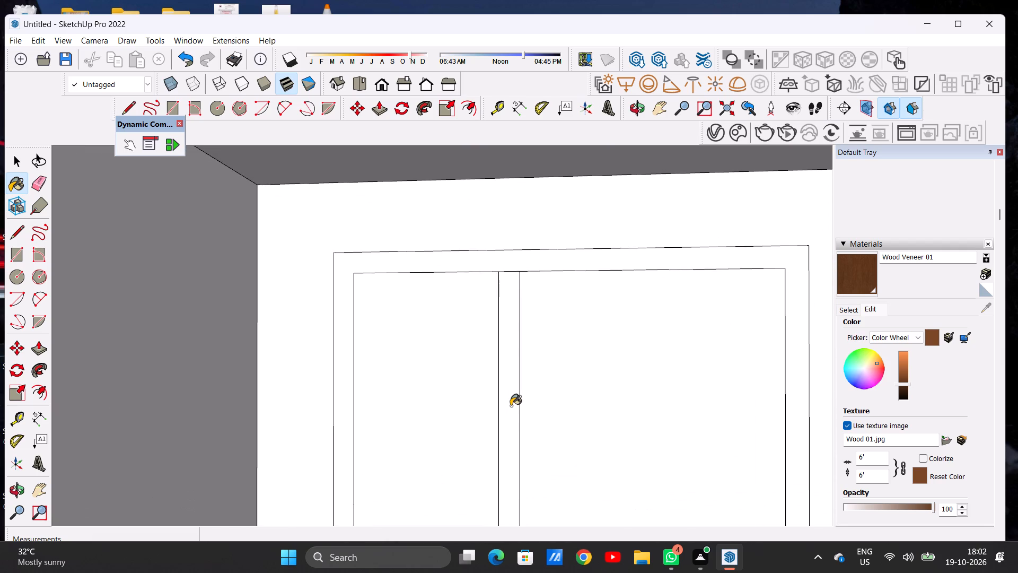
{"action": "left_click", "coordinate": [511, 406]}
{"action": "left_click", "coordinate": [496, 262]}
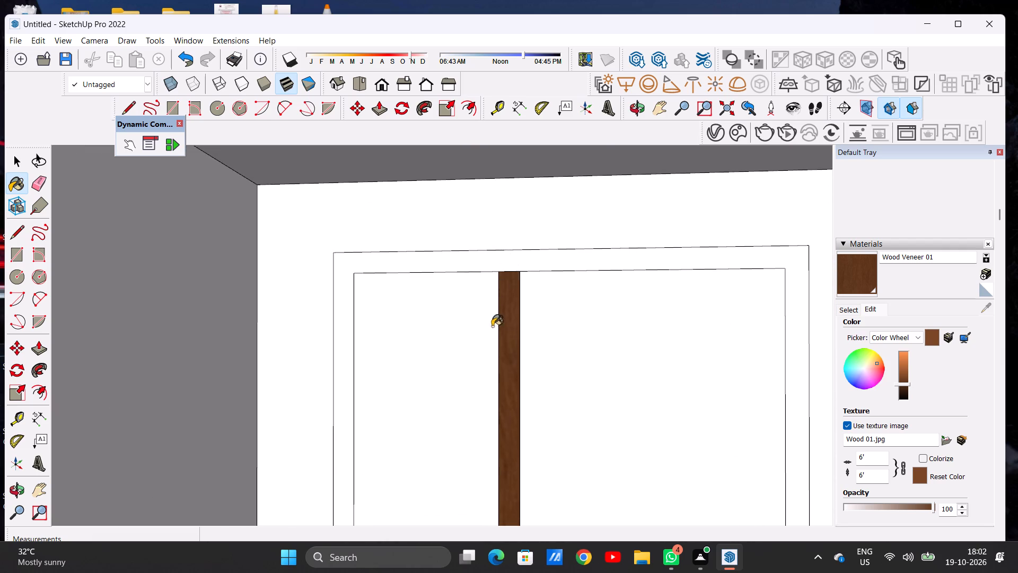
Paint the outer frame and mullion of the wide window behind the middle balcony with Wood Veneer 01.
{"action": "scroll", "coordinate": [503, 359], "scroll_direction": "down", "scroll_amount": 14}
{"action": "scroll", "coordinate": [507, 386], "scroll_direction": "up", "scroll_amount": 1}
{"action": "scroll", "coordinate": [507, 386], "scroll_direction": "down", "scroll_amount": 12}
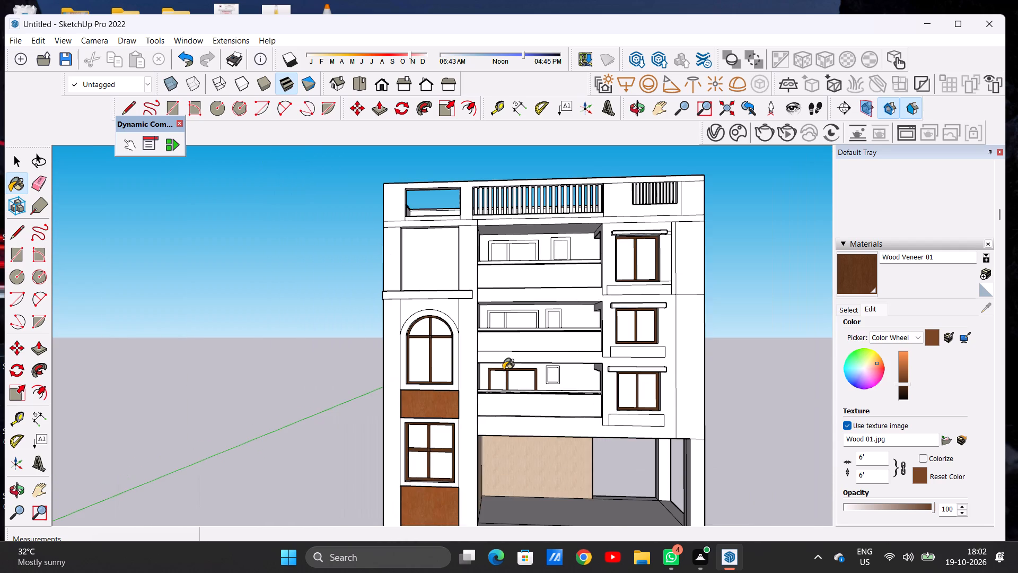
{"action": "scroll", "coordinate": [503, 370], "scroll_direction": "up", "scroll_amount": 7}
{"action": "scroll", "coordinate": [481, 374], "scroll_direction": "down", "scroll_amount": 10}
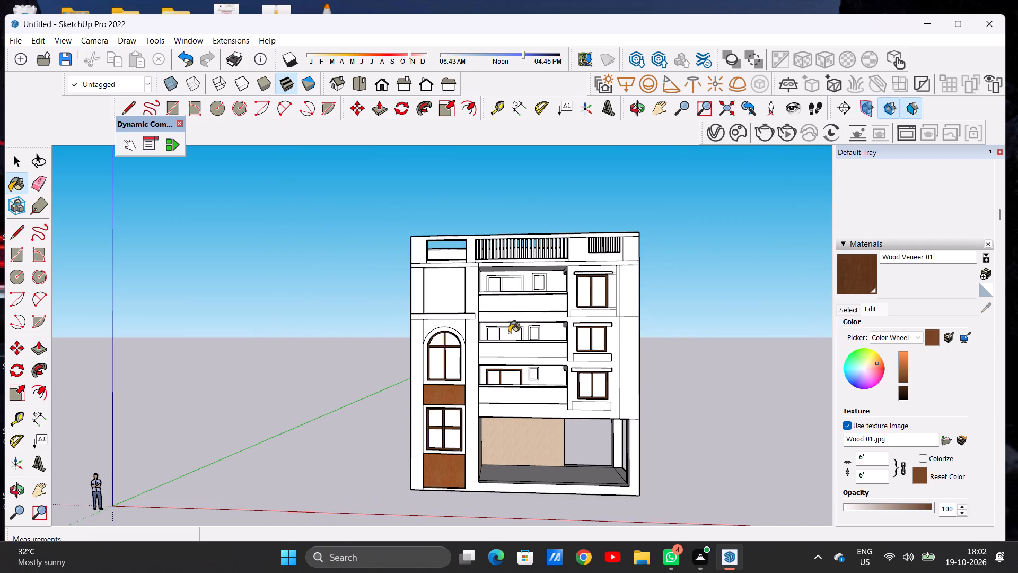
{"action": "scroll", "coordinate": [509, 333], "scroll_direction": "up", "scroll_amount": 12}
{"action": "scroll", "coordinate": [468, 335], "scroll_direction": "up", "scroll_amount": 14}
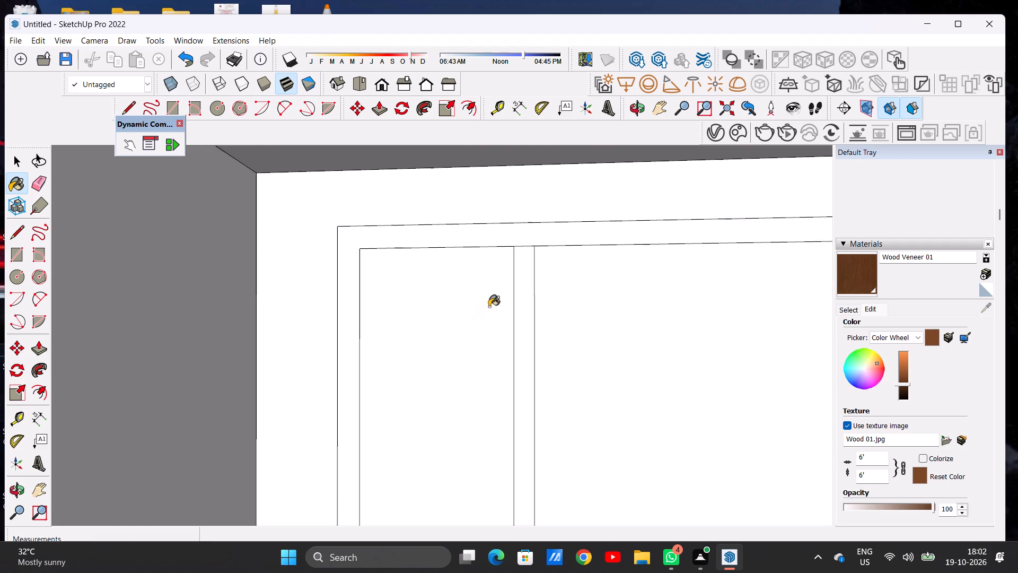
{"action": "left_click", "coordinate": [521, 267]}
{"action": "left_click", "coordinate": [513, 240]}
Paint the outer frame and mullion of the wide window behind the top-floor balcony with Wood Veneer 01.
{"action": "scroll", "coordinate": [505, 334], "scroll_direction": "down", "scroll_amount": 8}
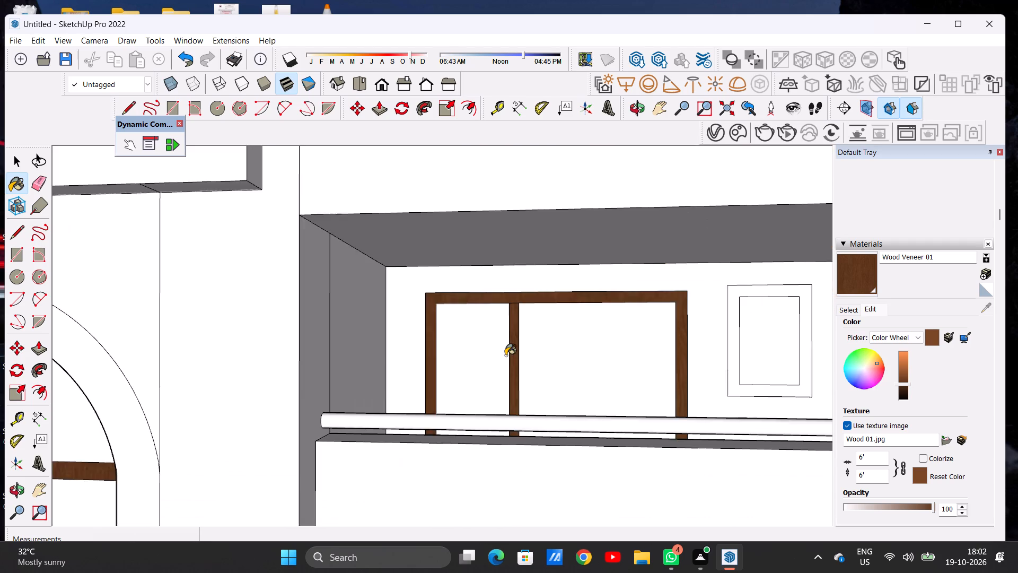
{"action": "scroll", "coordinate": [505, 355], "scroll_direction": "down", "scroll_amount": 17}
{"action": "scroll", "coordinate": [510, 289], "scroll_direction": "up", "scroll_amount": 10}
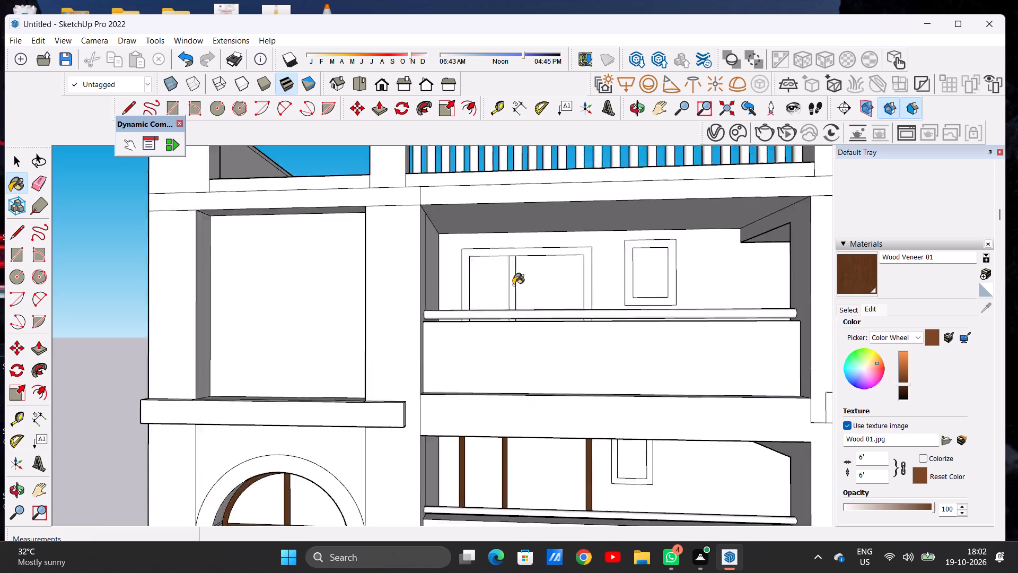
{"action": "scroll", "coordinate": [513, 285], "scroll_direction": "up", "scroll_amount": 11}
{"action": "left_click", "coordinate": [513, 179]}
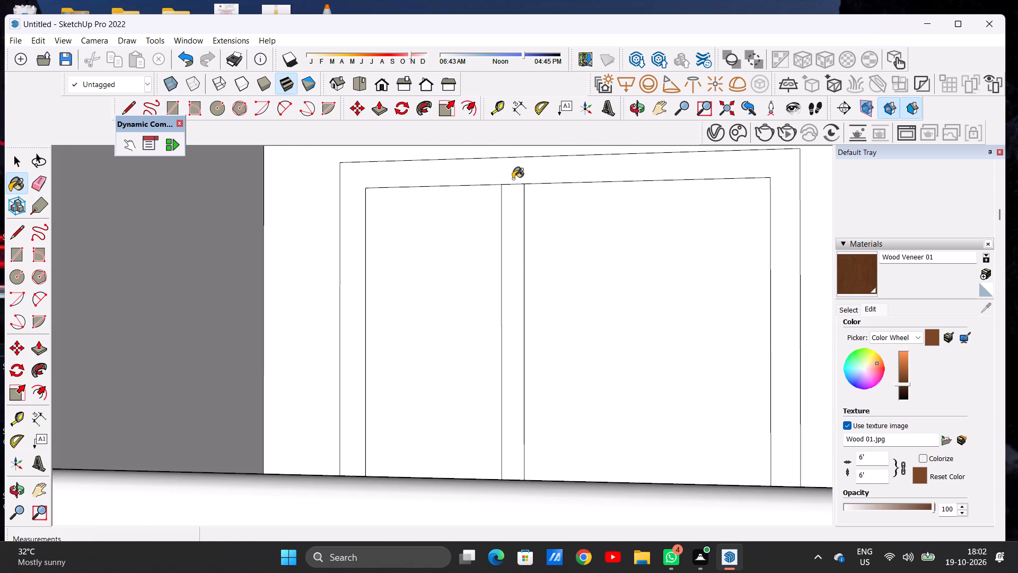
{"action": "left_click", "coordinate": [507, 218]}
Paint the frame of the small window behind the lowest balcony with Wood Veneer 02.
{"action": "scroll", "coordinate": [503, 316], "scroll_direction": "down", "scroll_amount": 12}
{"action": "scroll", "coordinate": [513, 316], "scroll_direction": "up", "scroll_amount": 1}
{"action": "scroll", "coordinate": [513, 316], "scroll_direction": "down", "scroll_amount": 4}
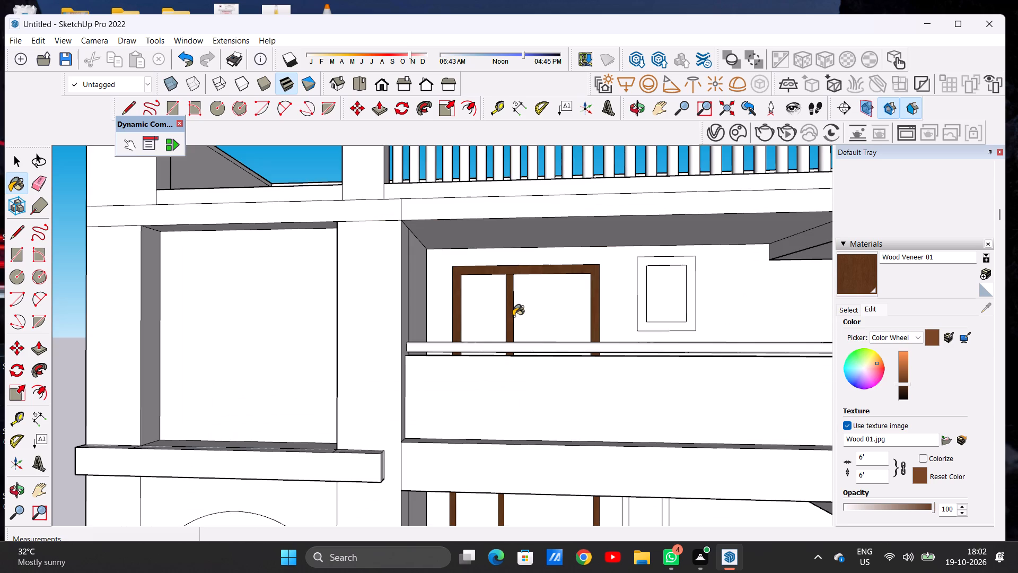
{"action": "scroll", "coordinate": [525, 324], "scroll_direction": "down", "scroll_amount": 8}
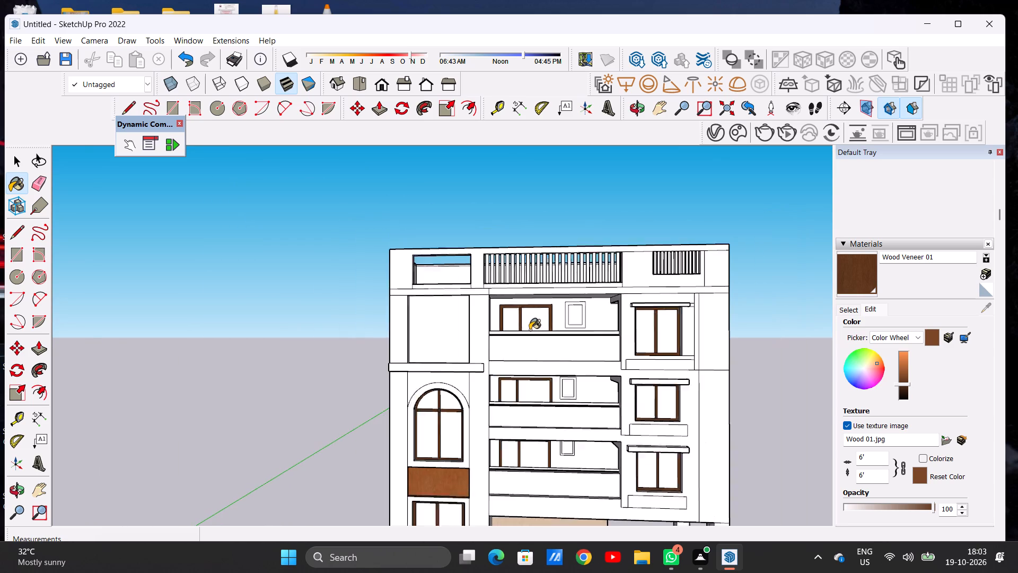
{"action": "scroll", "coordinate": [530, 330], "scroll_direction": "down", "scroll_amount": 4}
{"action": "middle_click", "coordinate": [519, 378]}
{"action": "scroll", "coordinate": [540, 414], "scroll_direction": "up", "scroll_amount": 10}
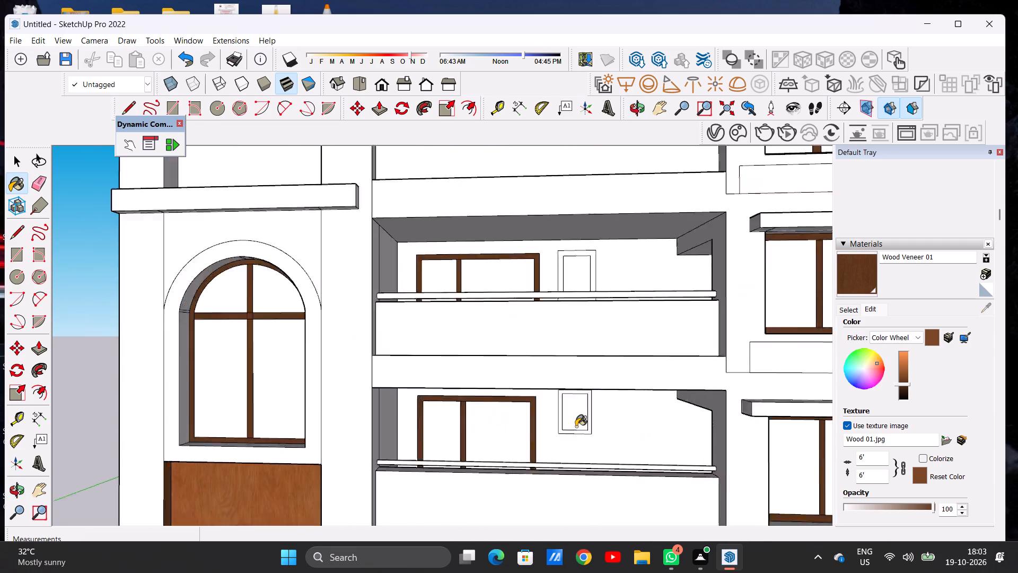
{"action": "scroll", "coordinate": [576, 427], "scroll_direction": "up", "scroll_amount": 11}
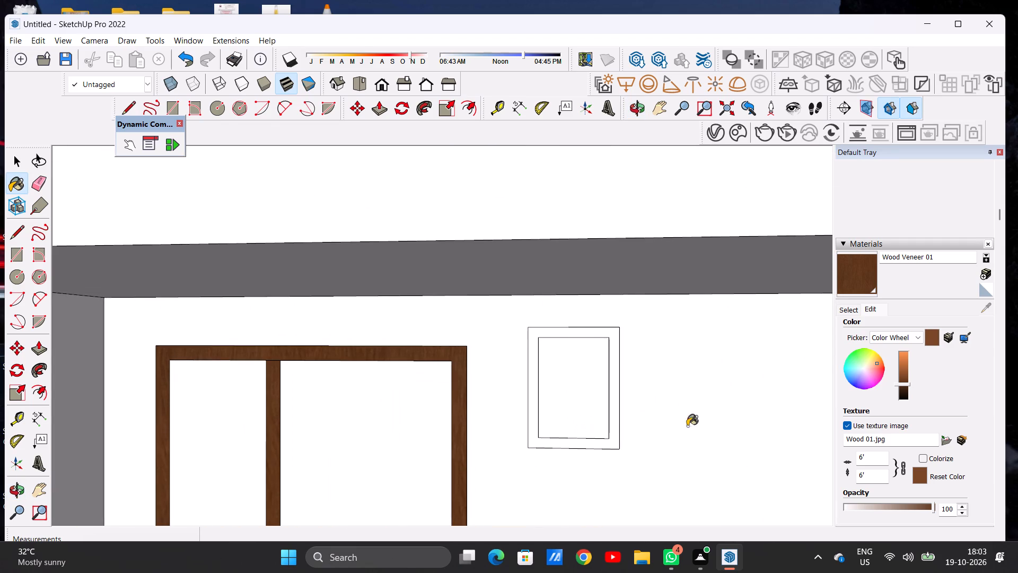
{"action": "left_click", "coordinate": [847, 312]}
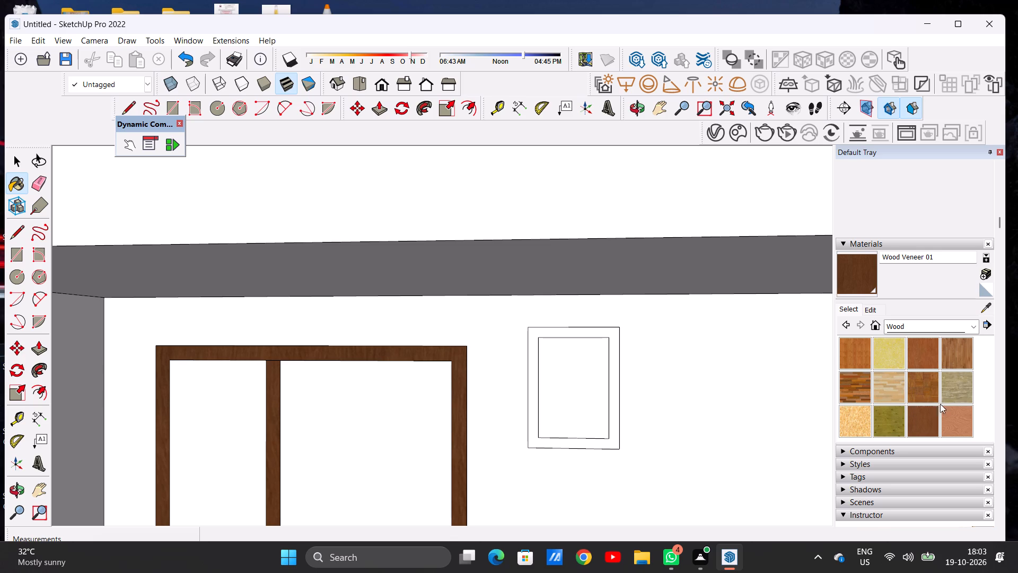
{"action": "left_click", "coordinate": [952, 420]}
{"action": "scroll", "coordinate": [560, 348], "scroll_direction": "up", "scroll_amount": 6}
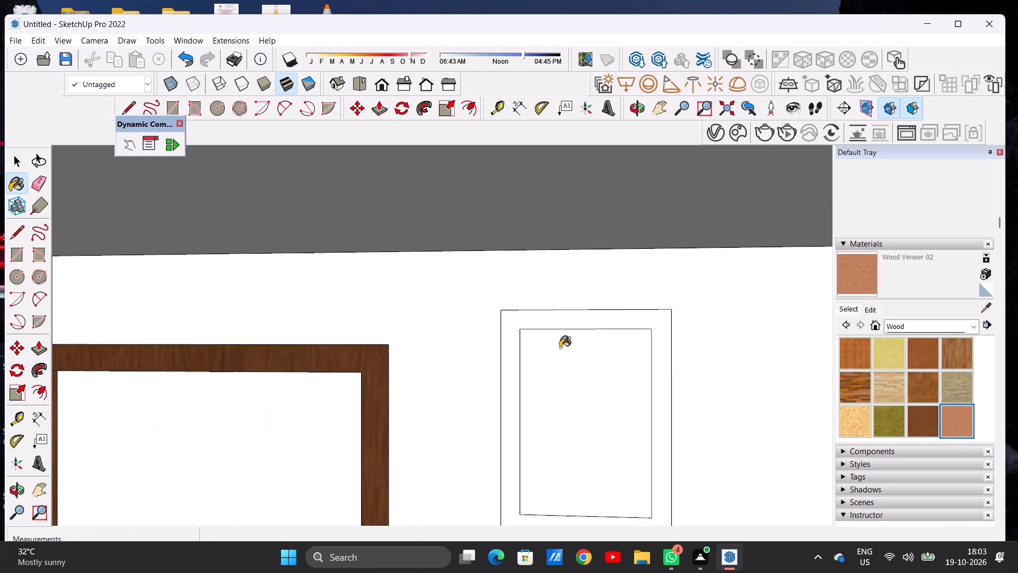
{"action": "left_click", "coordinate": [505, 325]}
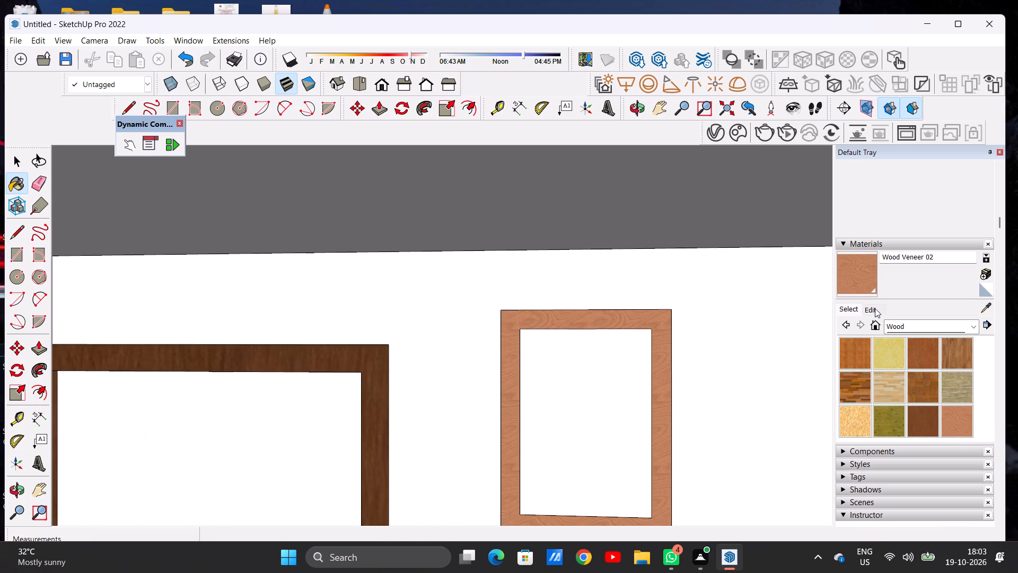
Darken the Wood Veneer 02 material to a deep brown.
{"action": "left_click", "coordinate": [866, 311]}
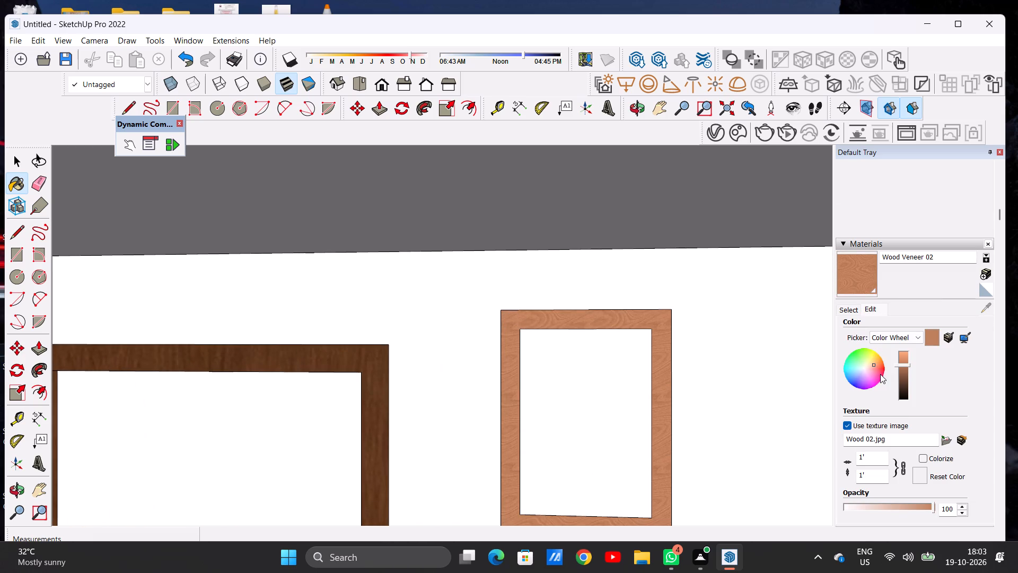
{"action": "left_click", "coordinate": [902, 382]}
Paint the frame of the small window behind the middle balcony with the darkened Wood Veneer 02.
{"action": "scroll", "coordinate": [645, 377], "scroll_direction": "down", "scroll_amount": 6}
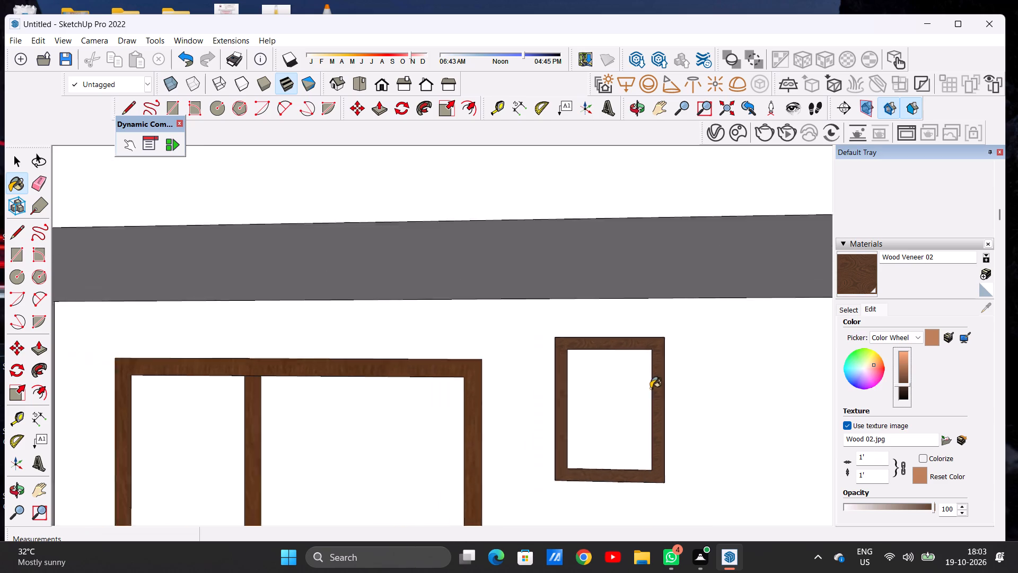
{"action": "scroll", "coordinate": [651, 388], "scroll_direction": "down", "scroll_amount": 2}
{"action": "scroll", "coordinate": [519, 390], "scroll_direction": "down", "scroll_amount": 20}
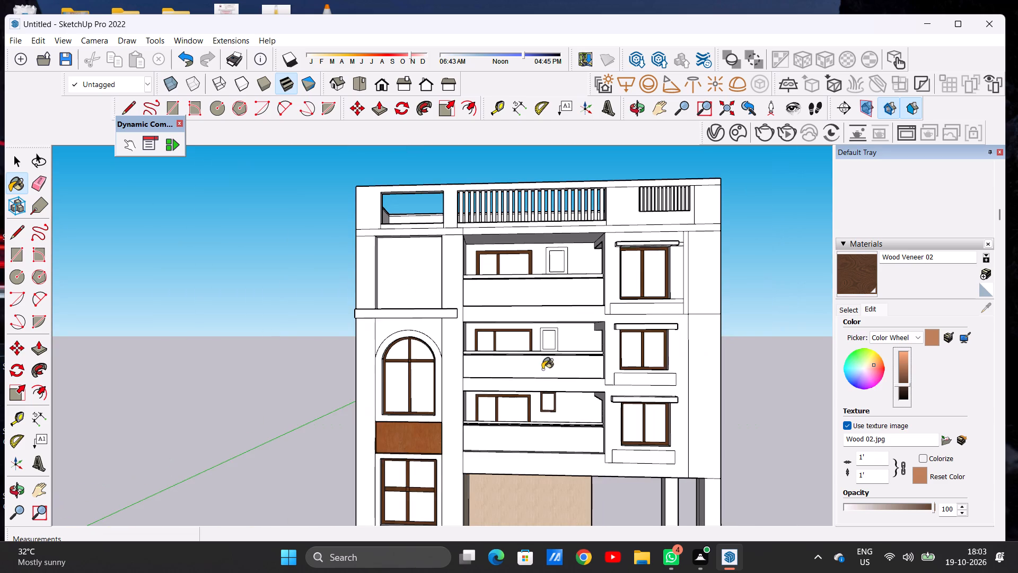
{"action": "scroll", "coordinate": [541, 343], "scroll_direction": "down", "scroll_amount": 1}
{"action": "scroll", "coordinate": [541, 343], "scroll_direction": "up", "scroll_amount": 15}
{"action": "scroll", "coordinate": [550, 319], "scroll_direction": "up", "scroll_amount": 6}
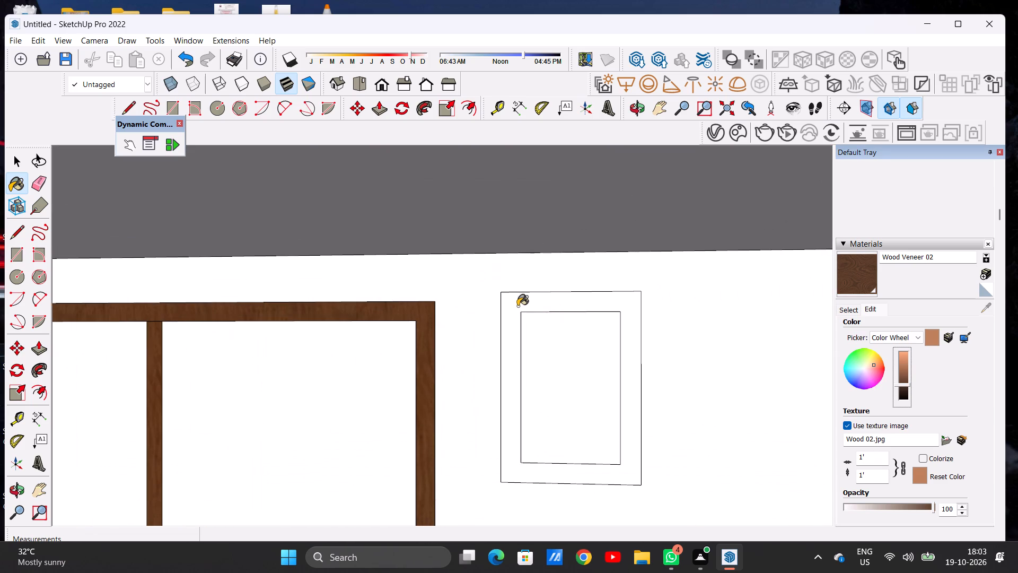
{"action": "left_click", "coordinate": [514, 305]}
Paint the frame of the small window behind the top-floor balcony with the darkened Wood Veneer 02.
{"action": "scroll", "coordinate": [531, 343], "scroll_direction": "down", "scroll_amount": 9}
{"action": "scroll", "coordinate": [554, 347], "scroll_direction": "up", "scroll_amount": 1}
{"action": "scroll", "coordinate": [556, 348], "scroll_direction": "down", "scroll_amount": 15}
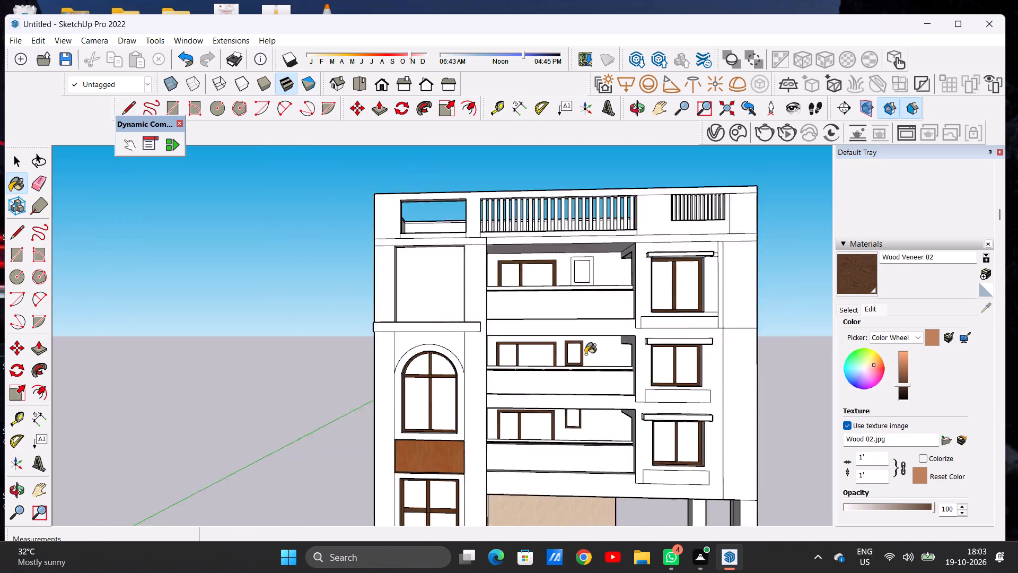
{"action": "scroll", "coordinate": [585, 354], "scroll_direction": "down", "scroll_amount": 2}
{"action": "scroll", "coordinate": [571, 333], "scroll_direction": "up", "scroll_amount": 4}
{"action": "scroll", "coordinate": [571, 324], "scroll_direction": "down", "scroll_amount": 1}
{"action": "scroll", "coordinate": [571, 322], "scroll_direction": "up", "scroll_amount": 2}
{"action": "scroll", "coordinate": [569, 233], "scroll_direction": "up", "scroll_amount": 13}
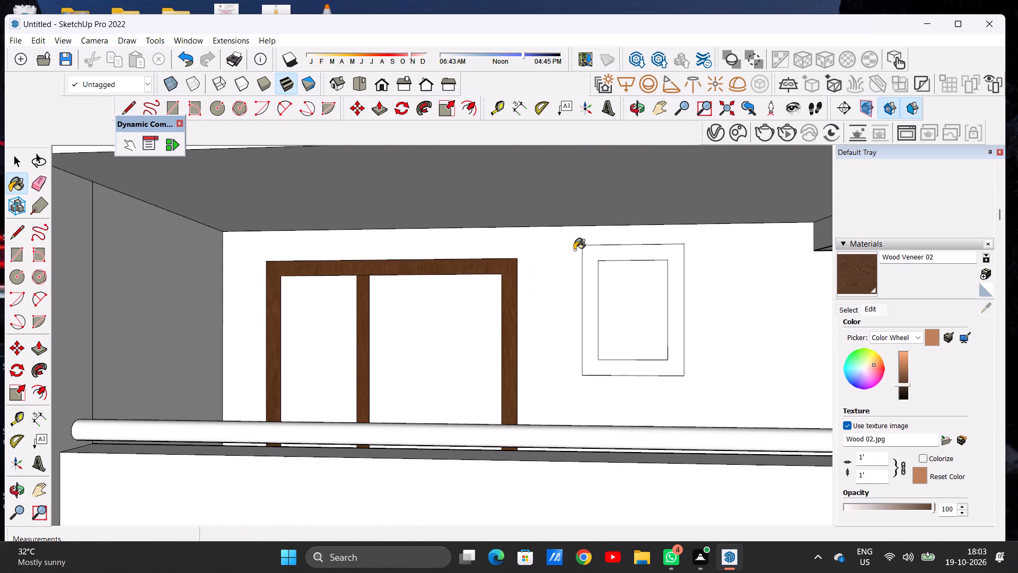
{"action": "left_click", "coordinate": [589, 256]}
{"action": "key", "text": "space"}
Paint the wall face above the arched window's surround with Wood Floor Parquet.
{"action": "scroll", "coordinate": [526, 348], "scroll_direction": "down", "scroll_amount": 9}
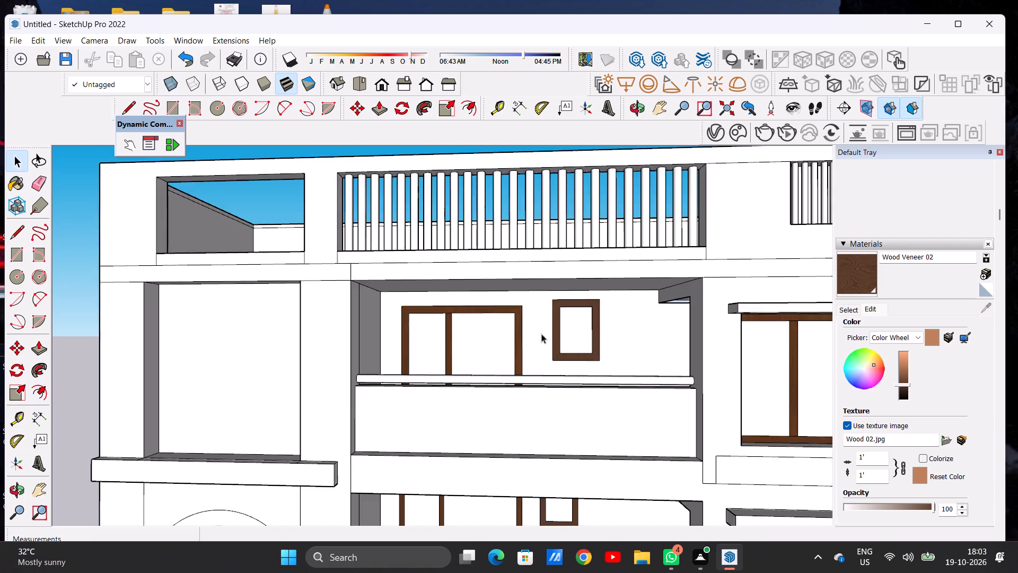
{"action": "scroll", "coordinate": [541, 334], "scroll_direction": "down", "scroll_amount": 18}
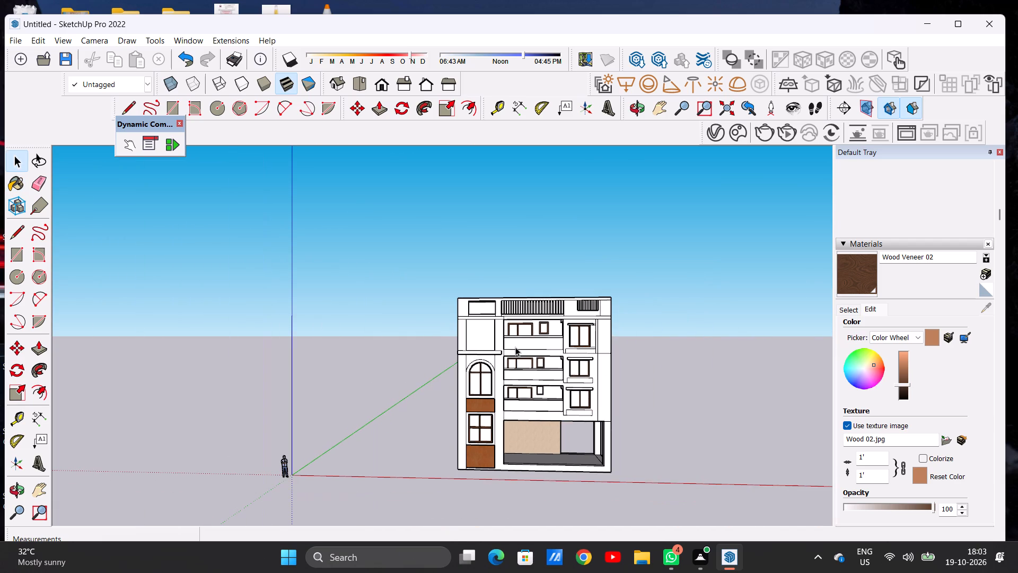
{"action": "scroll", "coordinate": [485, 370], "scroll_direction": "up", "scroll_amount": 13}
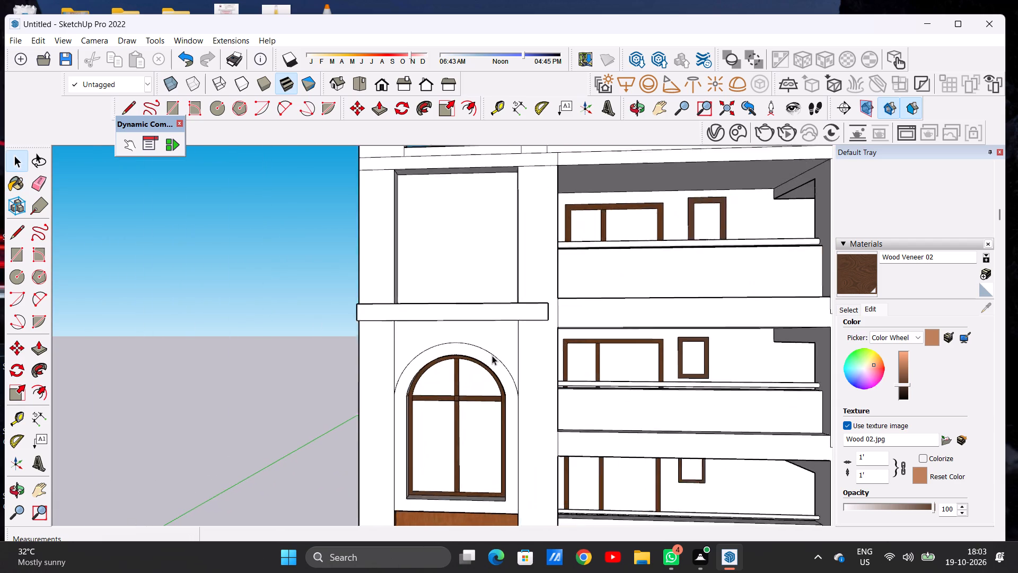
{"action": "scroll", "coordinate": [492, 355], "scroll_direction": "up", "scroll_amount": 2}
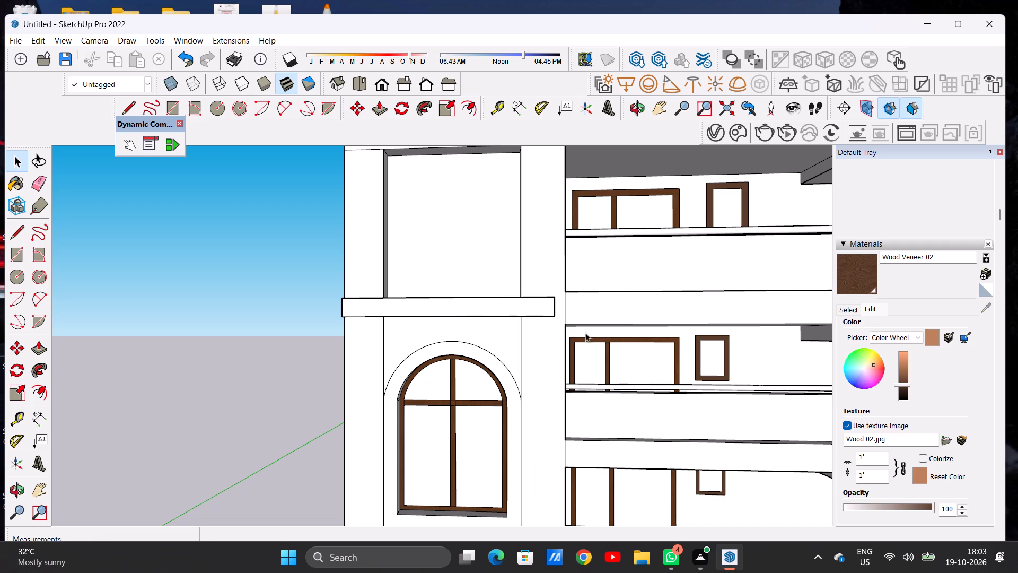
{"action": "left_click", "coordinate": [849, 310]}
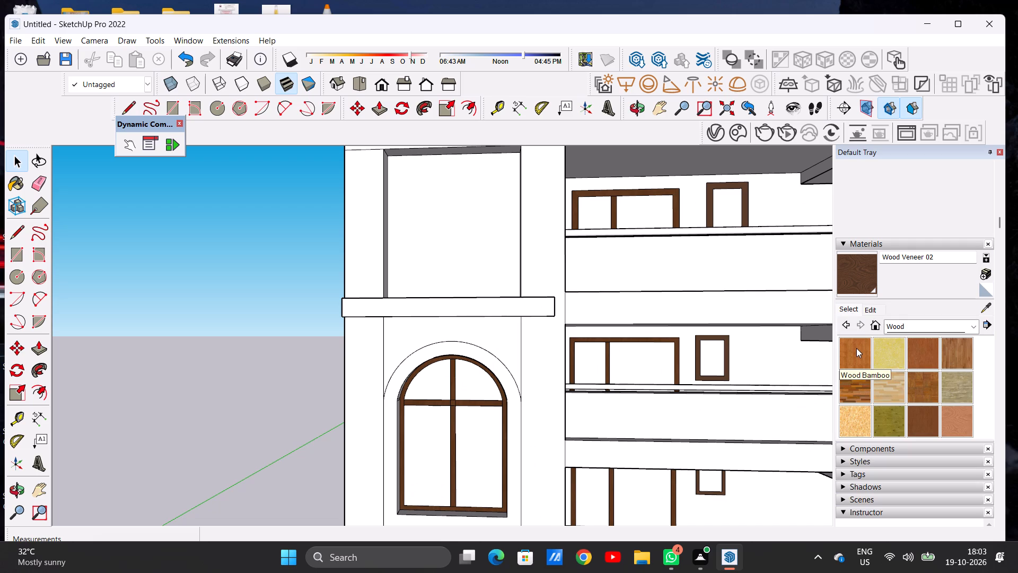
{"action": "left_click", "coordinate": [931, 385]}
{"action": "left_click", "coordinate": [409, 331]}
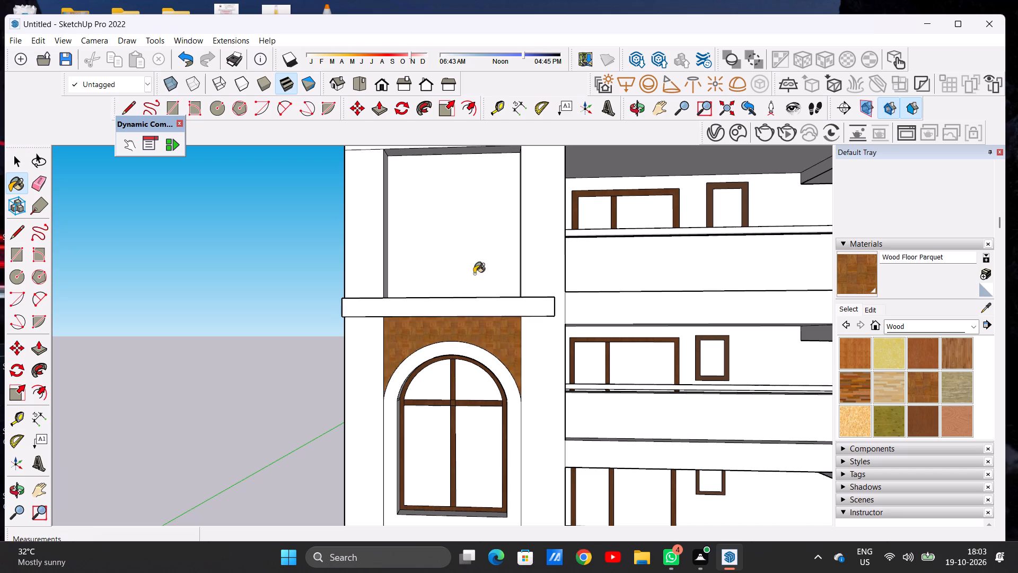
Paint the wall face above the arched window's surround with Wood Cherry Original.
{"action": "scroll", "coordinate": [485, 268], "scroll_direction": "down", "scroll_amount": 10}
{"action": "scroll", "coordinate": [480, 367], "scroll_direction": "up", "scroll_amount": 13}
{"action": "scroll", "coordinate": [476, 395], "scroll_direction": "down", "scroll_amount": 9}
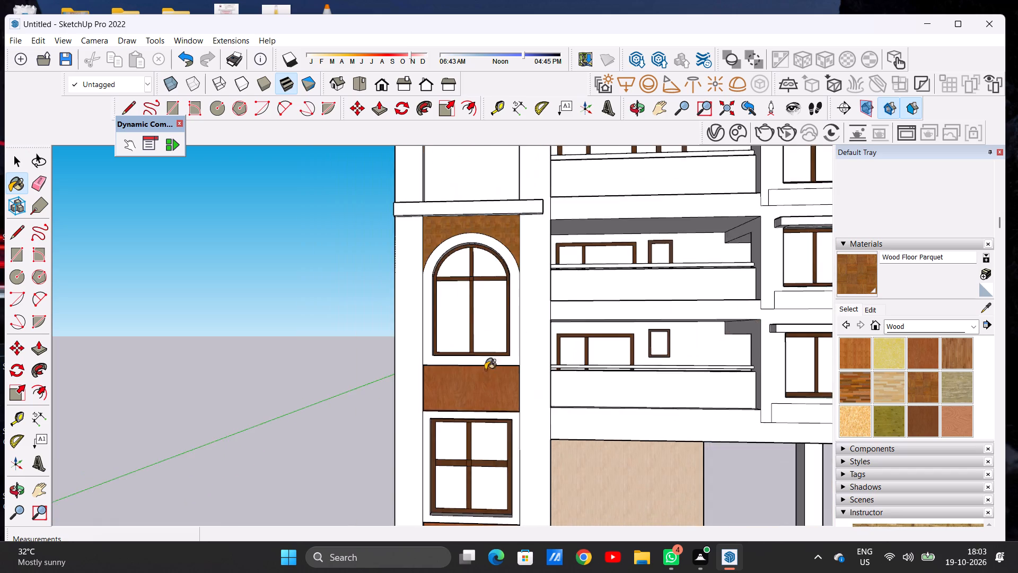
{"action": "scroll", "coordinate": [502, 232], "scroll_direction": "down", "scroll_amount": 1}
{"action": "scroll", "coordinate": [502, 232], "scroll_direction": "up", "scroll_amount": 17}
{"action": "scroll", "coordinate": [510, 237], "scroll_direction": "down", "scroll_amount": 9}
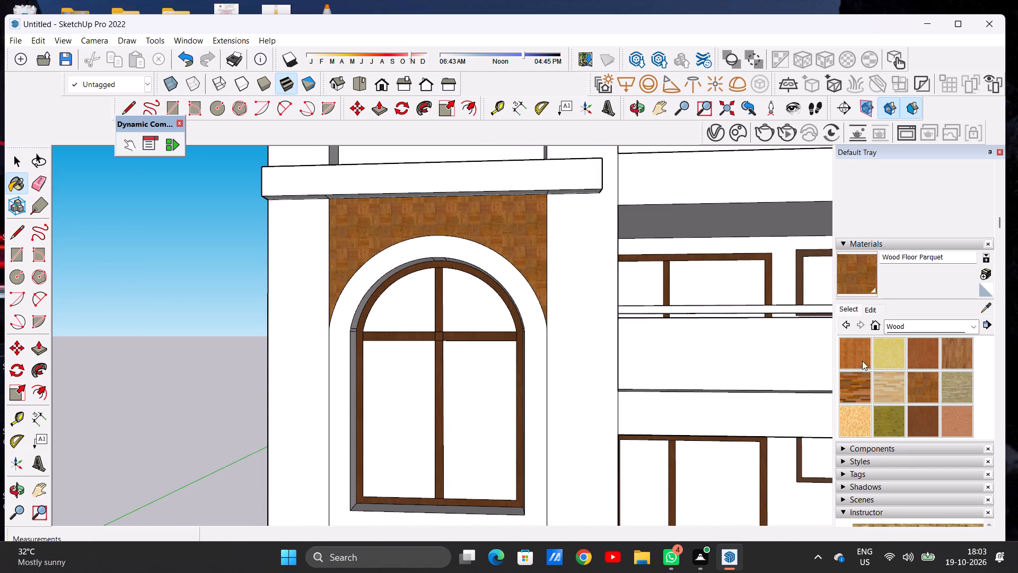
{"action": "left_click", "coordinate": [917, 354]}
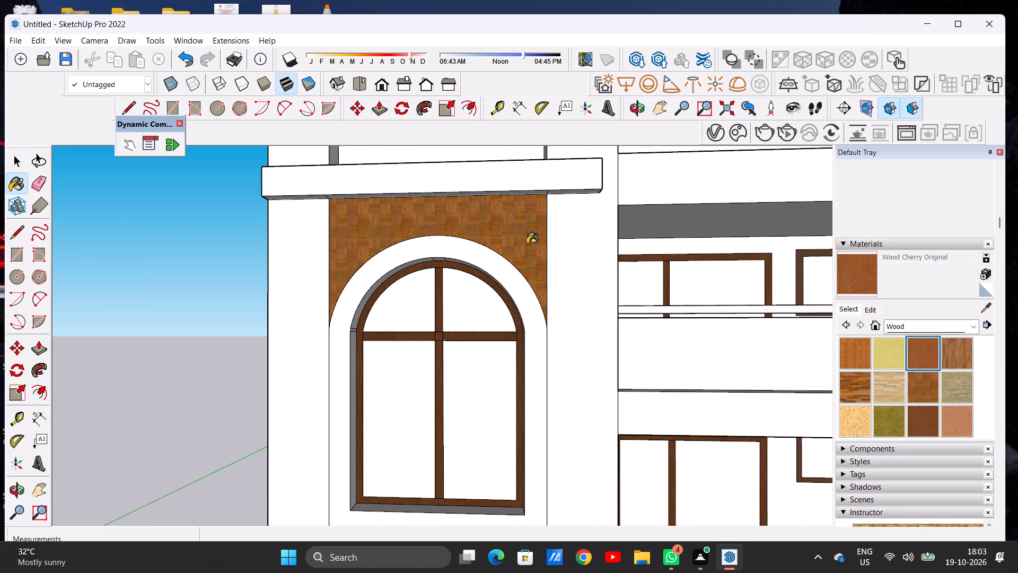
{"action": "scroll", "coordinate": [508, 239], "scroll_direction": "up", "scroll_amount": 7}
{"action": "left_click", "coordinate": [508, 239]}
Examine the wood panels and window frames across the whole front facade.
{"action": "scroll", "coordinate": [518, 256], "scroll_direction": "down", "scroll_amount": 15}
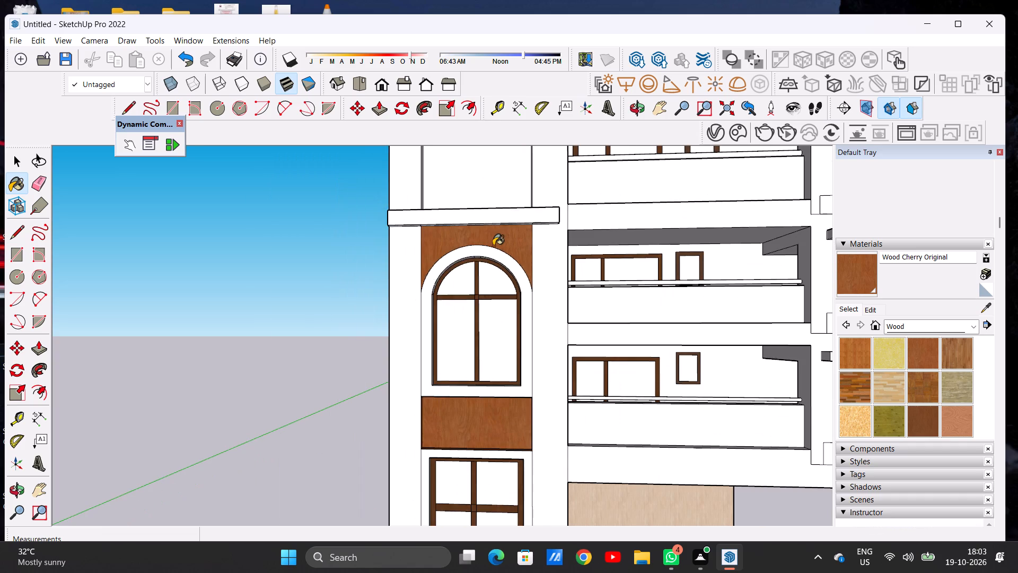
{"action": "scroll", "coordinate": [453, 286], "scroll_direction": "down", "scroll_amount": 7}
{"action": "scroll", "coordinate": [470, 362], "scroll_direction": "up", "scroll_amount": 7}
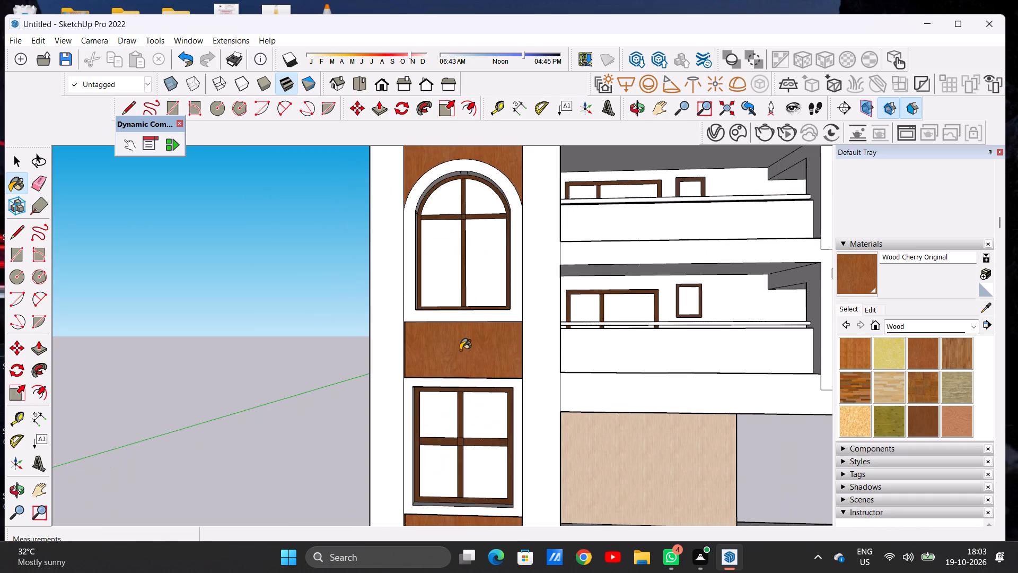
{"action": "scroll", "coordinate": [455, 348], "scroll_direction": "down", "scroll_amount": 3}
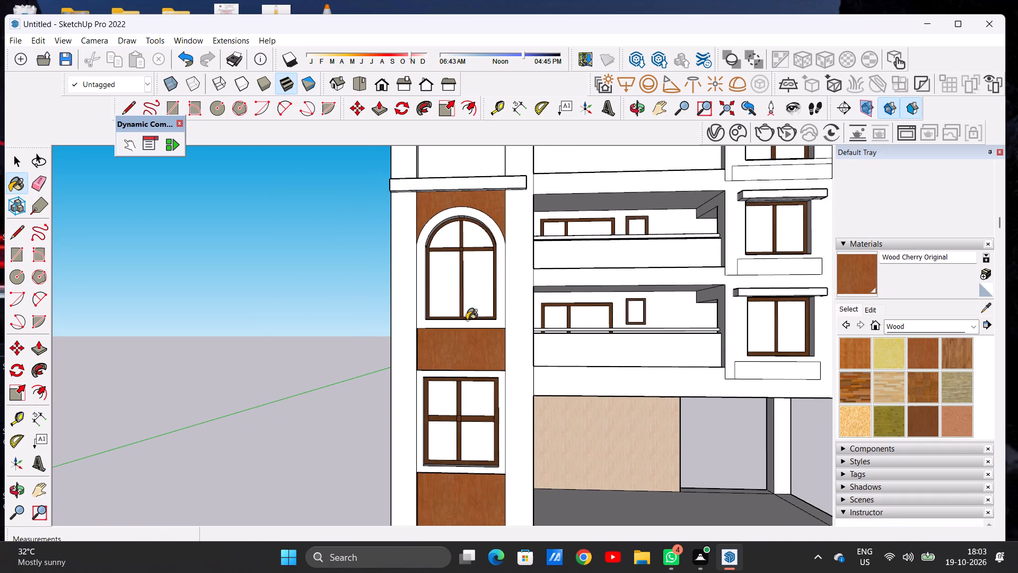
{"action": "middle_click_drag", "start_coordinate": [497, 276], "coordinate": [511, 285]}
{"action": "scroll", "coordinate": [457, 331], "scroll_direction": "down", "scroll_amount": 3}
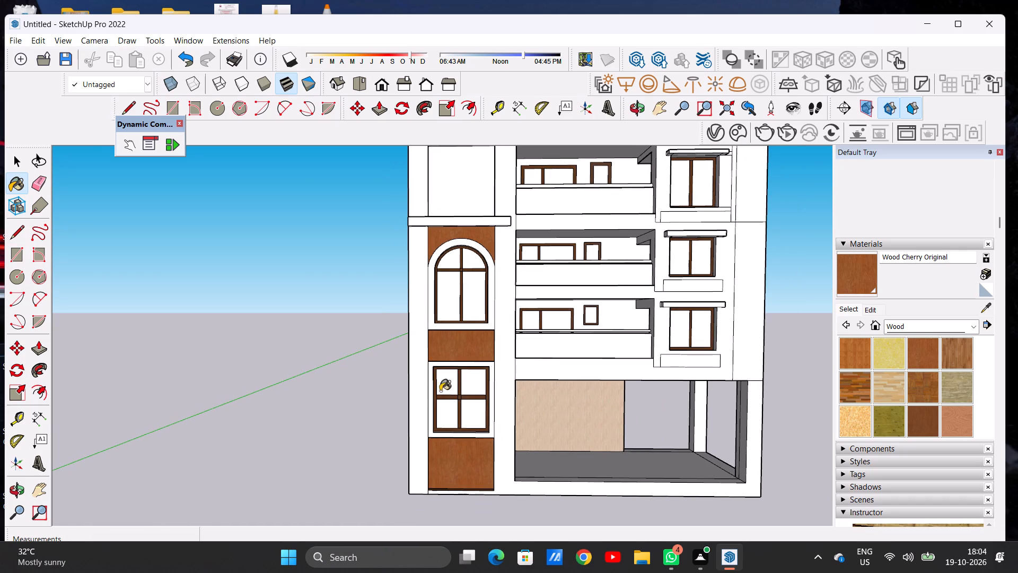
{"action": "scroll", "coordinate": [432, 378], "scroll_direction": "down", "scroll_amount": 12}
{"action": "scroll", "coordinate": [434, 360], "scroll_direction": "up", "scroll_amount": 1}
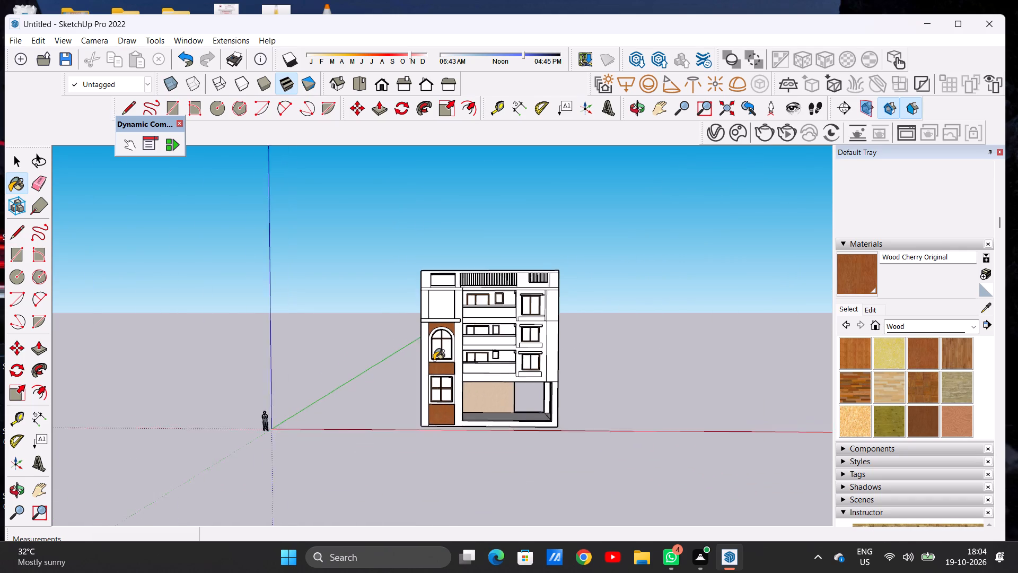
Paint the four panes of the arched window with Translucent Glass Gray from the Glass and Mirrors collection.
{"action": "scroll", "coordinate": [434, 360], "scroll_direction": "up", "scroll_amount": 2}
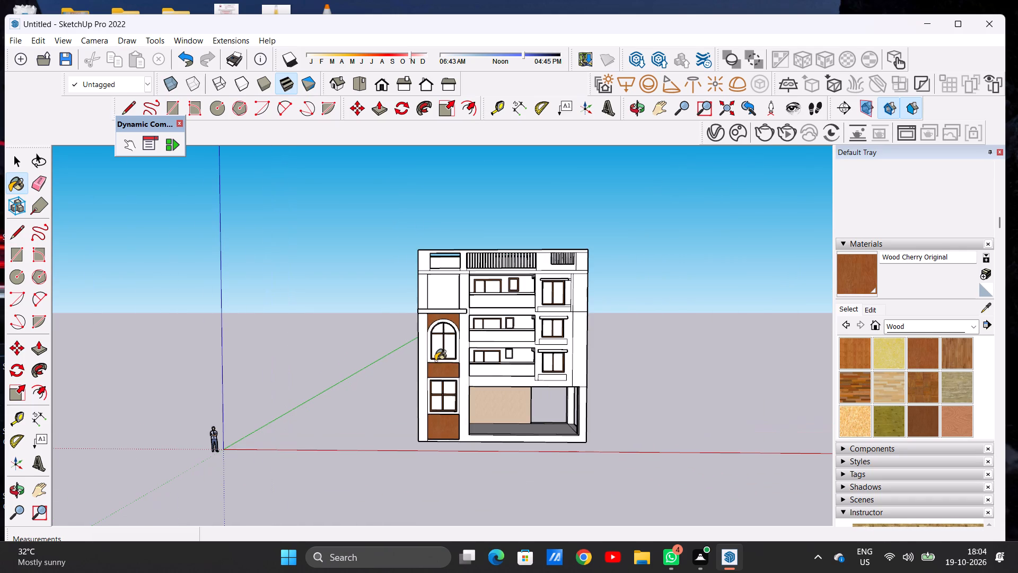
{"action": "key", "text": "space"}
{"action": "scroll", "coordinate": [415, 346], "scroll_direction": "down", "scroll_amount": 5}
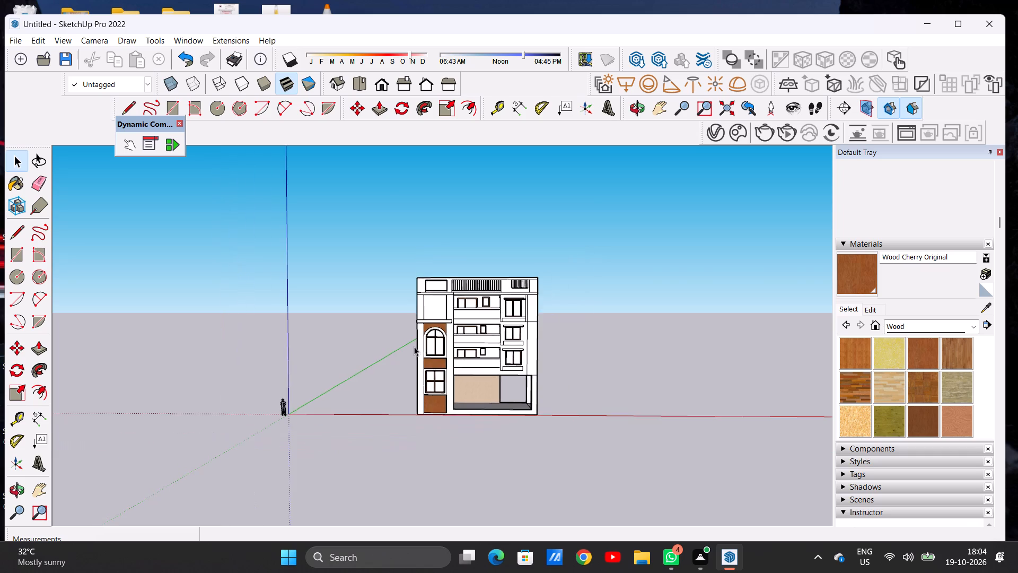
{"action": "scroll", "coordinate": [435, 359], "scroll_direction": "up", "scroll_amount": 17}
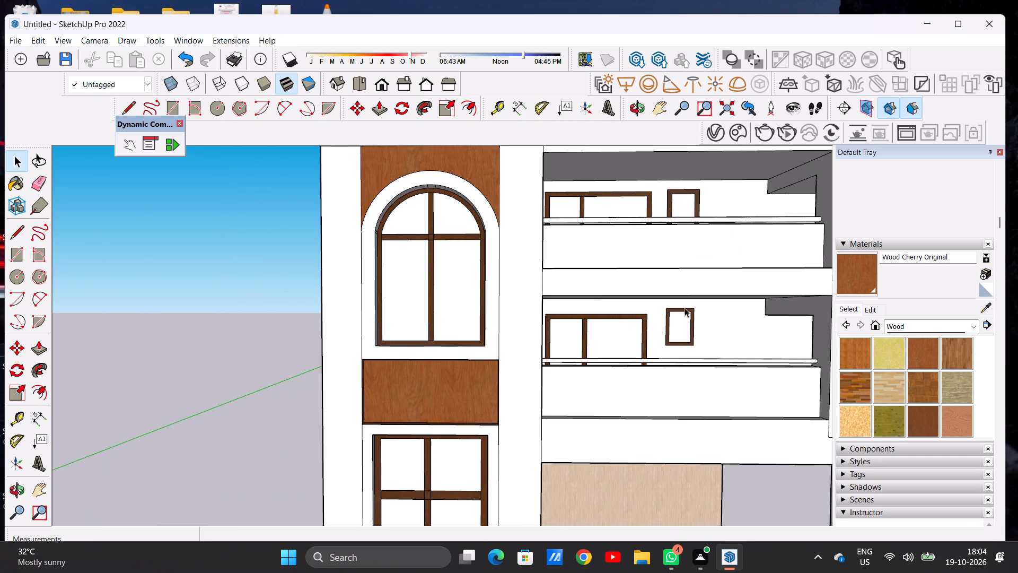
{"action": "left_click", "coordinate": [903, 322]}
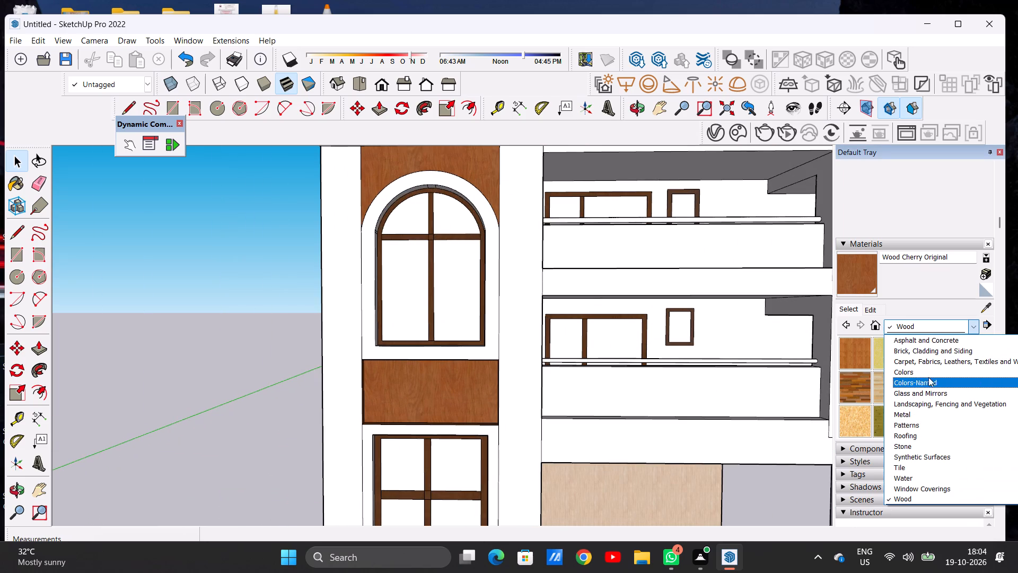
{"action": "left_click", "coordinate": [934, 392]}
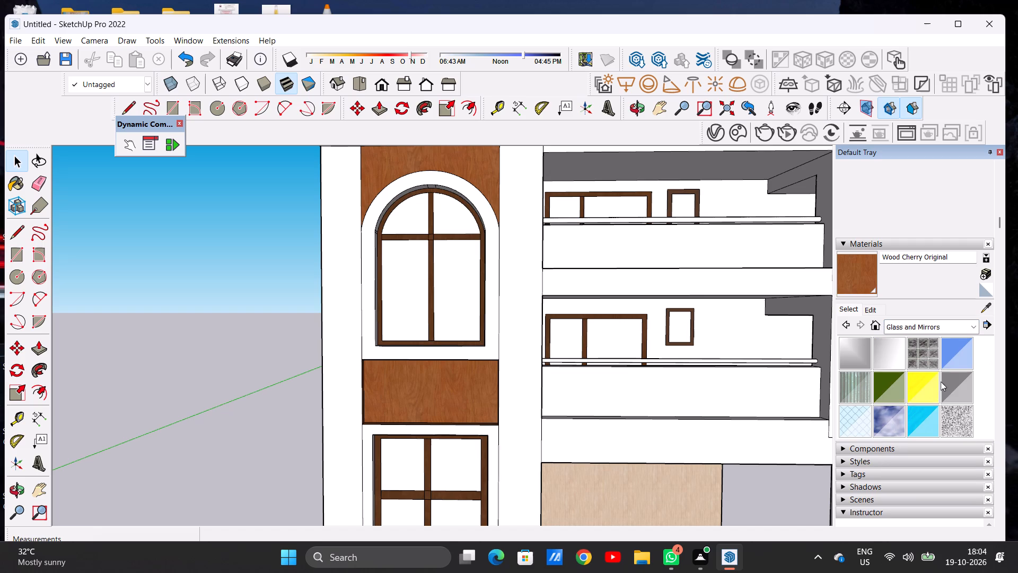
{"action": "left_click", "coordinate": [951, 386]}
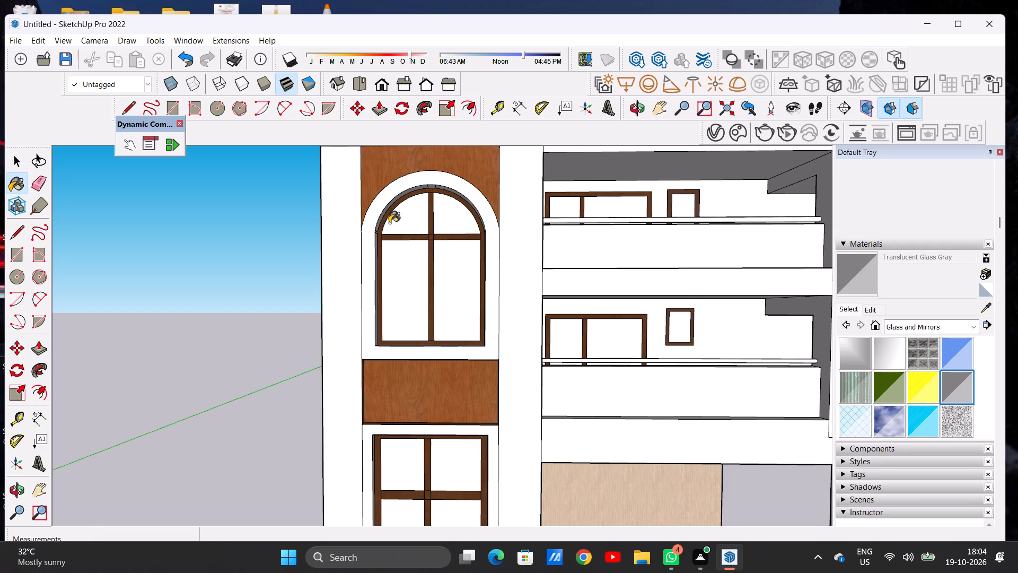
{"action": "left_click", "coordinate": [414, 219]}
{"action": "left_click", "coordinate": [437, 219]}
{"action": "left_click", "coordinate": [447, 278]}
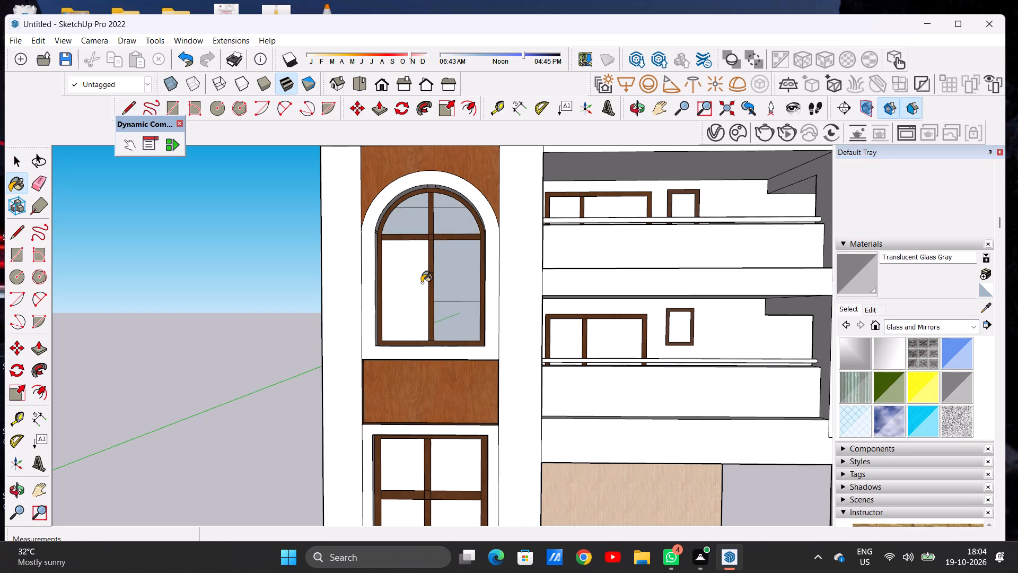
{"action": "left_click", "coordinate": [410, 288]}
Paint the four panes of the ground-floor window below the arched window with Translucent Glass Gray.
{"action": "scroll", "coordinate": [457, 227], "scroll_direction": "down", "scroll_amount": 7}
{"action": "scroll", "coordinate": [426, 383], "scroll_direction": "up", "scroll_amount": 6}
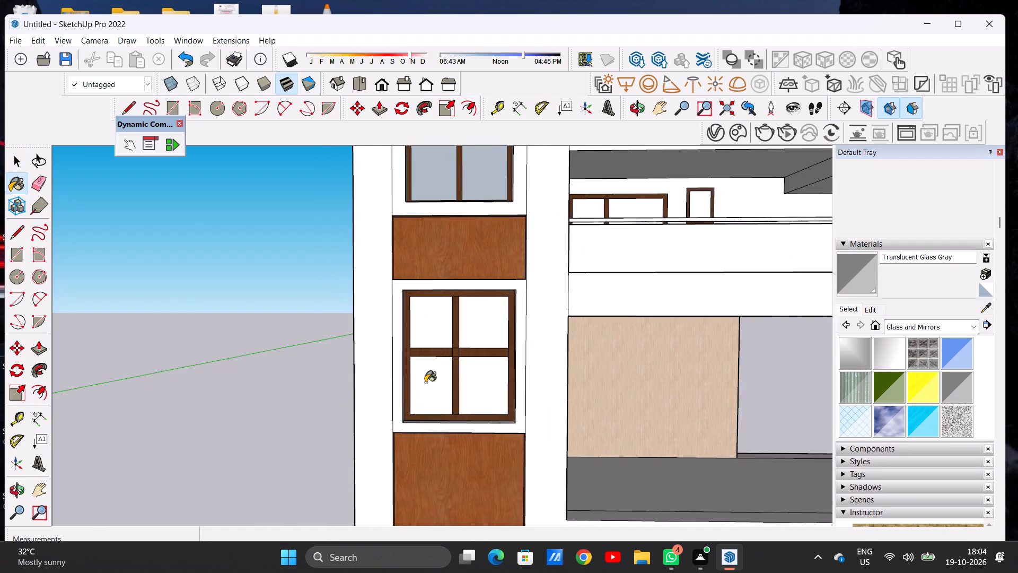
{"action": "scroll", "coordinate": [425, 383], "scroll_direction": "up", "scroll_amount": 1}
{"action": "left_click", "coordinate": [435, 380]}
{"action": "left_click", "coordinate": [478, 380]}
{"action": "left_click", "coordinate": [488, 315]}
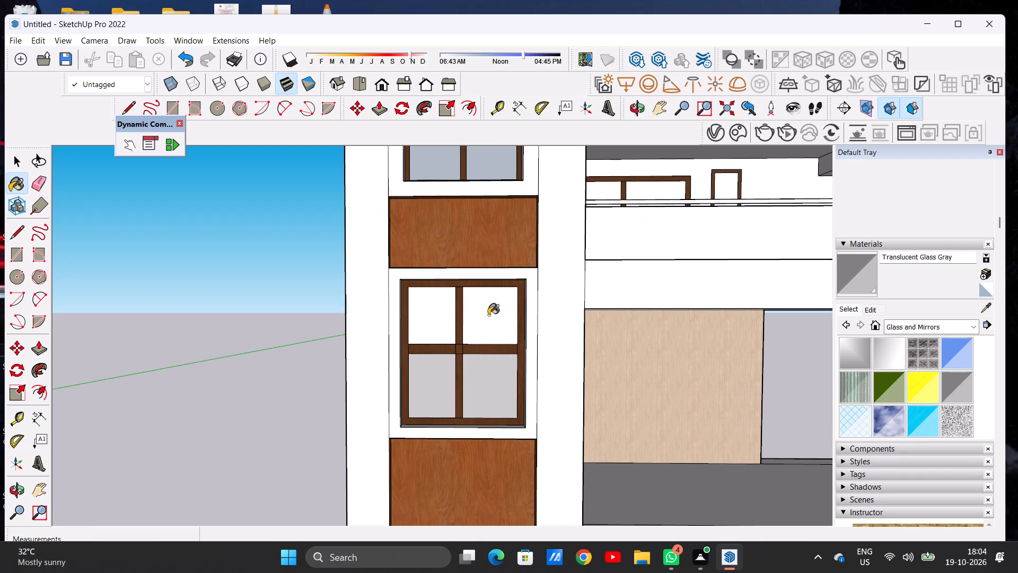
{"action": "left_click", "coordinate": [433, 315]}
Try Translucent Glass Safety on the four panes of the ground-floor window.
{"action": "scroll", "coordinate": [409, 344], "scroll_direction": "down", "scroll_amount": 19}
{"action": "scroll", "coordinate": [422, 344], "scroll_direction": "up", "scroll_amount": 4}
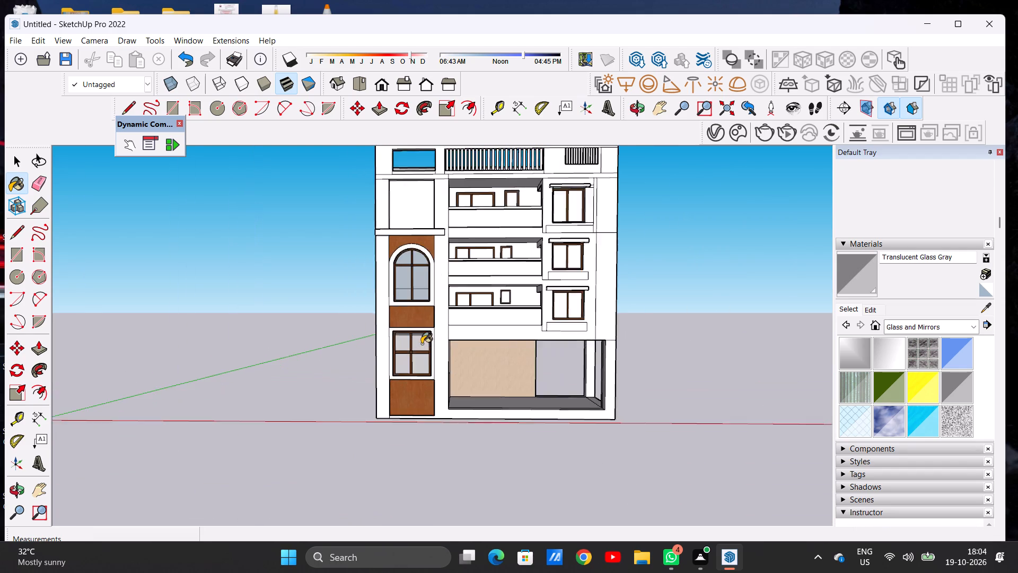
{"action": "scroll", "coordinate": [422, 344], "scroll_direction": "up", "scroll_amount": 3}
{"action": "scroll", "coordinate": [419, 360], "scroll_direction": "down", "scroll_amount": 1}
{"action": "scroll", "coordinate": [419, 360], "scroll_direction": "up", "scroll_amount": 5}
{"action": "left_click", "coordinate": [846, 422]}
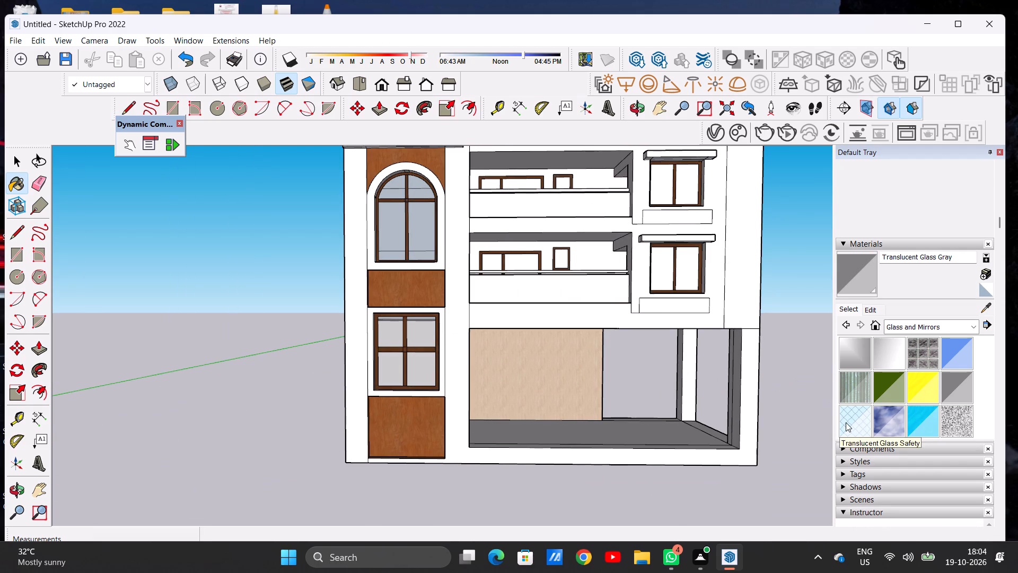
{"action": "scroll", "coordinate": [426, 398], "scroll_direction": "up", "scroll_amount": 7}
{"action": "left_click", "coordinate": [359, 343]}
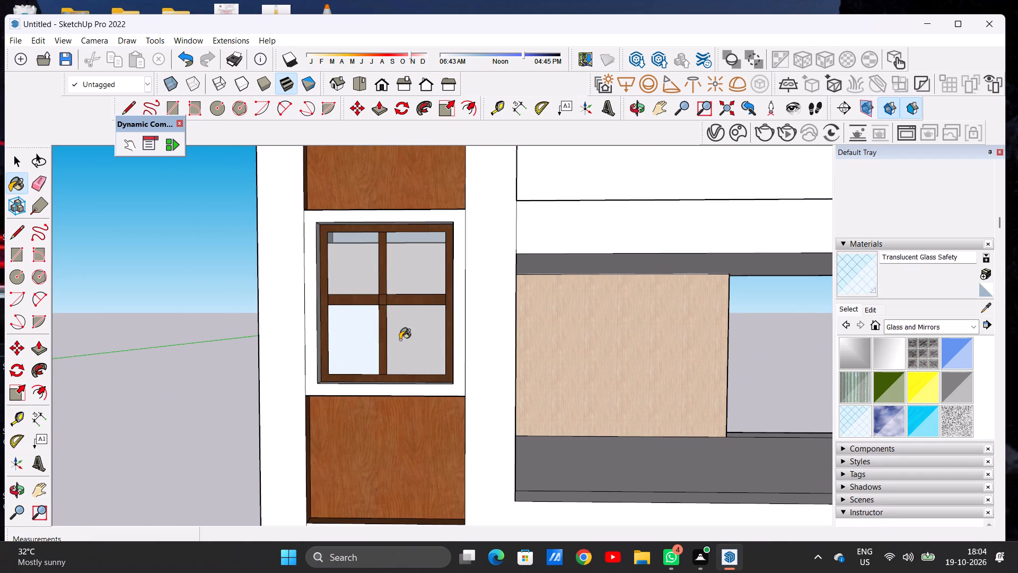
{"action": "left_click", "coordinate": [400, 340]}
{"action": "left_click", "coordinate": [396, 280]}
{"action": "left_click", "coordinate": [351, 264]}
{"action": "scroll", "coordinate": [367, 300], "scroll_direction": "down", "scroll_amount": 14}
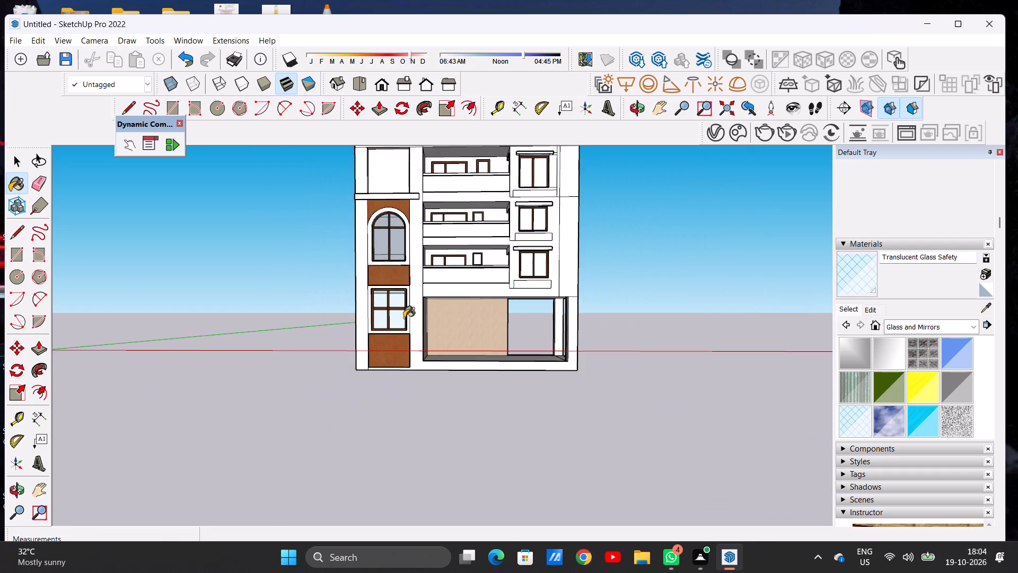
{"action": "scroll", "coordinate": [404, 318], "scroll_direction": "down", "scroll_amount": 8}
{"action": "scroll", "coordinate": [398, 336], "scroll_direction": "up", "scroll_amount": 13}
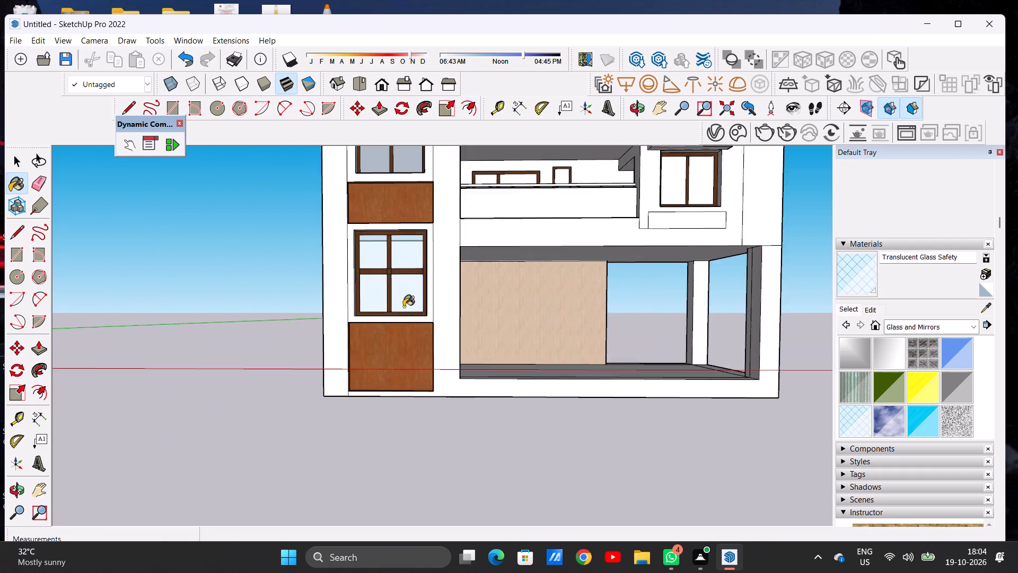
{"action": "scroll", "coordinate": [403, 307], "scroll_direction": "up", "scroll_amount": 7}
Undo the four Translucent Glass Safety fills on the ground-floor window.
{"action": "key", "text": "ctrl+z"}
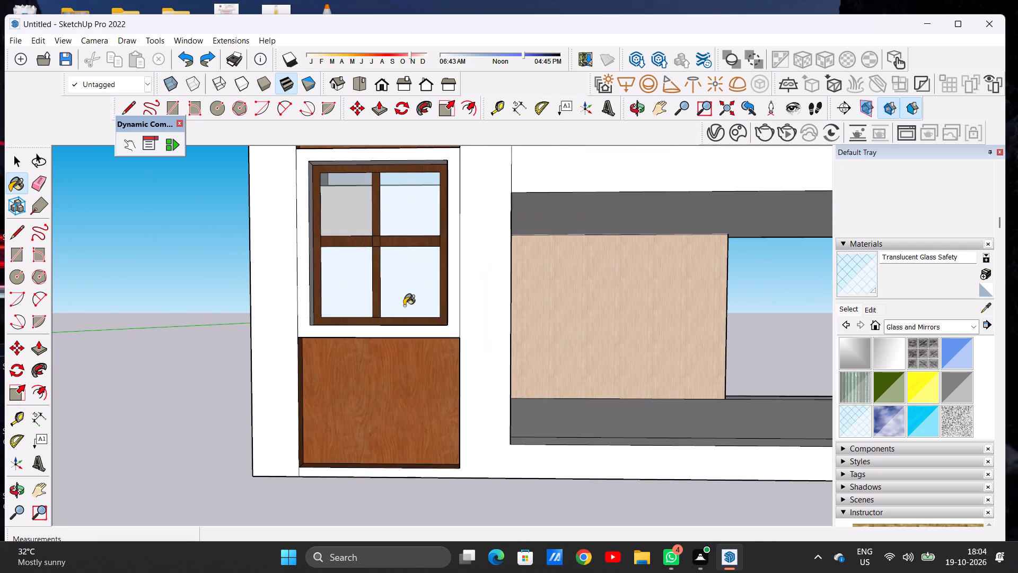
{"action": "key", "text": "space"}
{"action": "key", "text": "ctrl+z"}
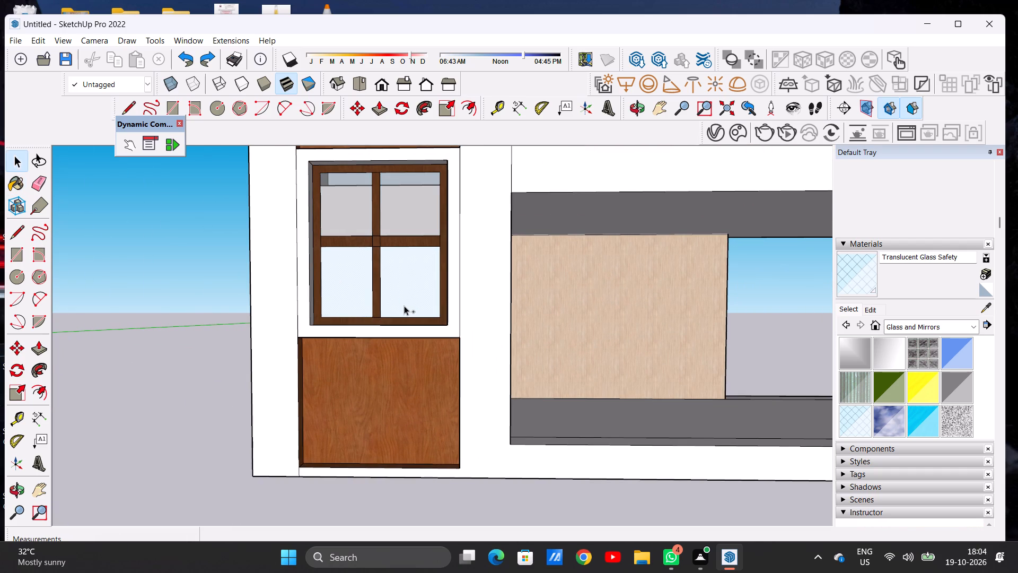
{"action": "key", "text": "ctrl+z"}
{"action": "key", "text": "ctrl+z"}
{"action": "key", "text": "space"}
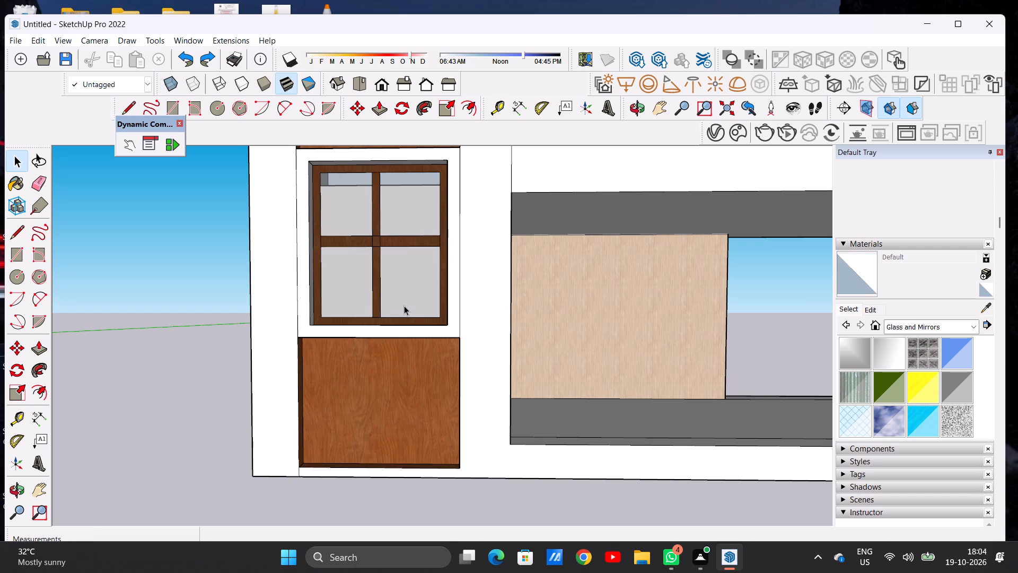
Examine the gray glass panes of the ground-floor window from several angles and within the whole facade.
{"action": "scroll", "coordinate": [373, 284], "scroll_direction": "down", "scroll_amount": 14}
{"action": "scroll", "coordinate": [380, 270], "scroll_direction": "up", "scroll_amount": 18}
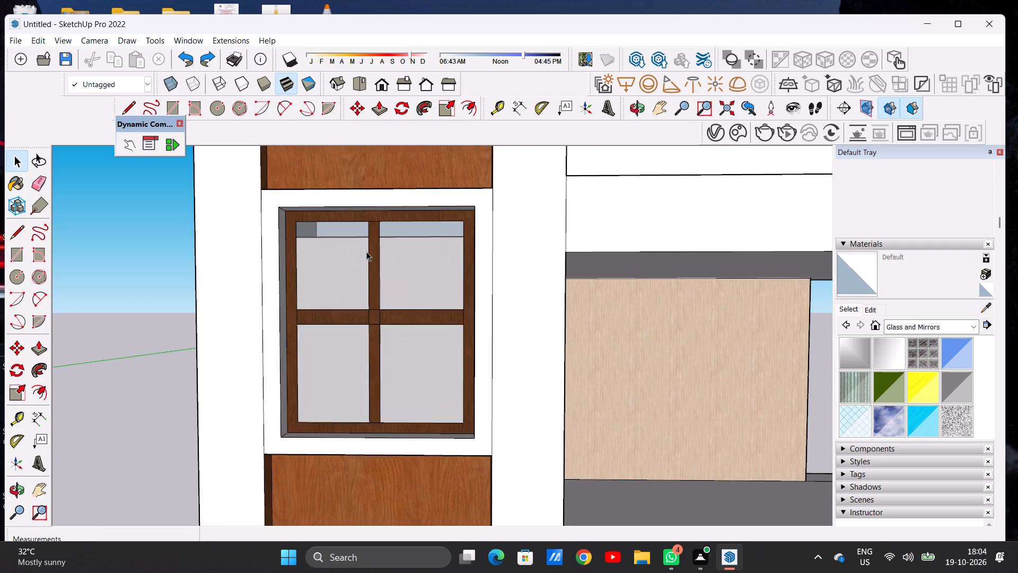
{"action": "scroll", "coordinate": [368, 237], "scroll_direction": "up", "scroll_amount": 6}
{"action": "middle_click_drag", "start_coordinate": [357, 228], "coordinate": [104, 190]}
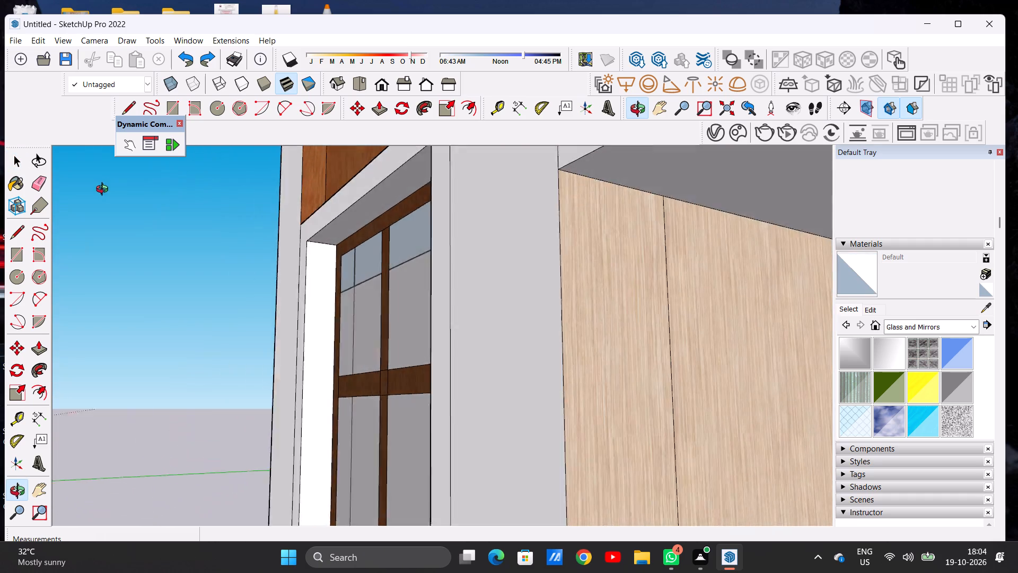
{"action": "middle_click_drag", "start_coordinate": [104, 190], "coordinate": [551, 257]}
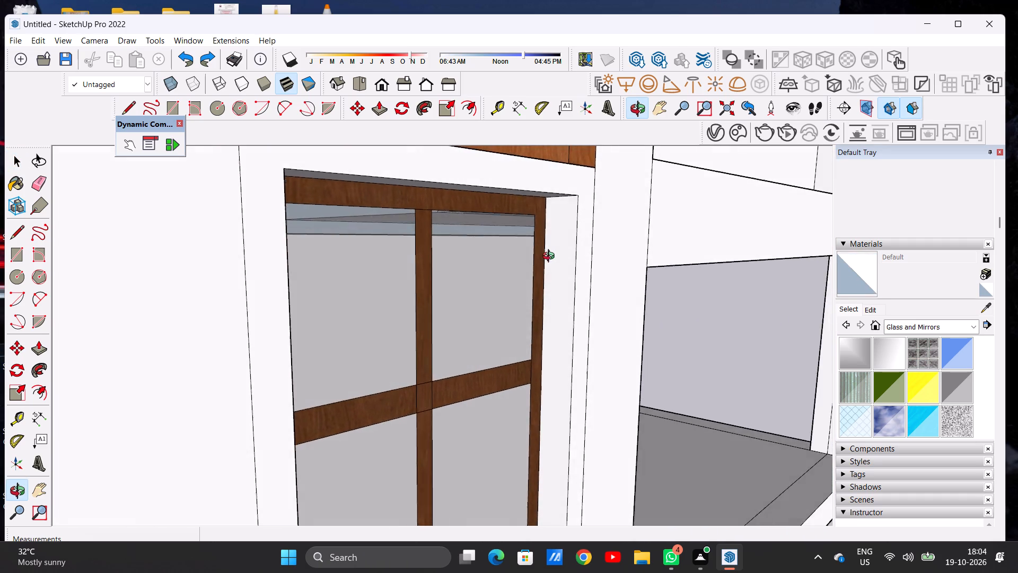
{"action": "middle_click_drag", "start_coordinate": [551, 257], "coordinate": [453, 291]}
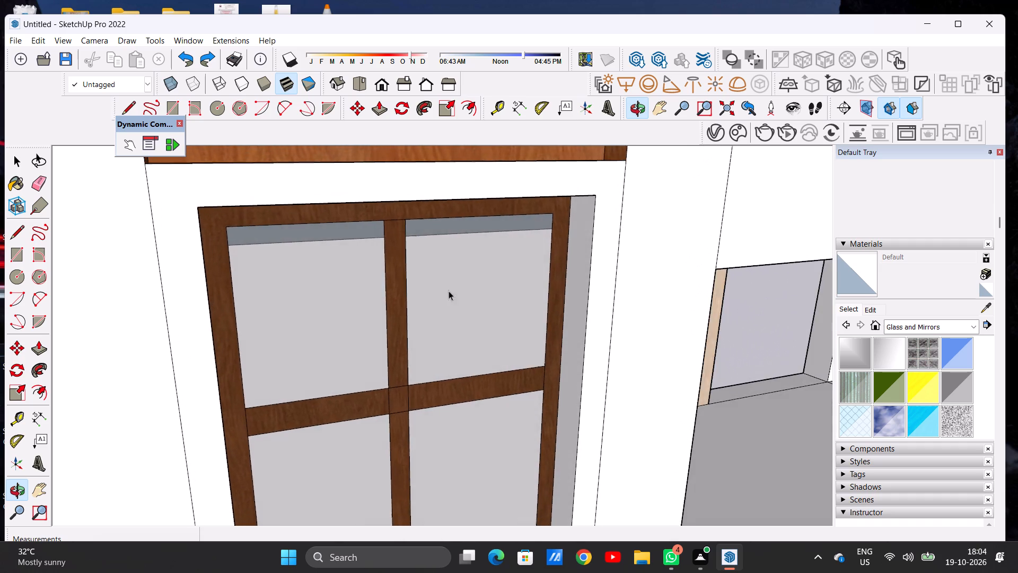
{"action": "scroll", "coordinate": [349, 263], "scroll_direction": "down", "scroll_amount": 20}
{"action": "scroll", "coordinate": [349, 263], "scroll_direction": "down", "scroll_amount": 1}
{"action": "middle_click_drag", "start_coordinate": [393, 298], "coordinate": [315, 259]}
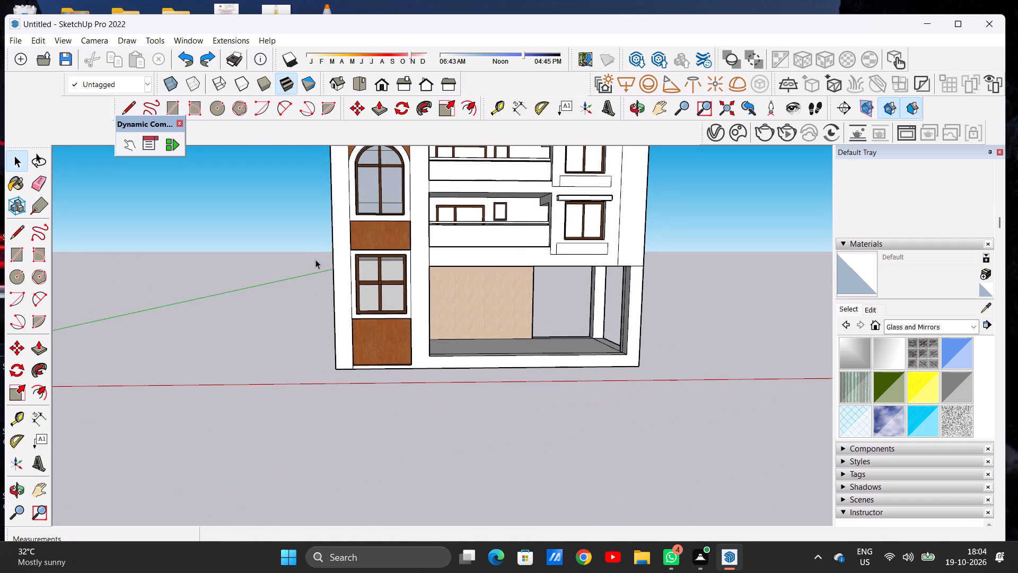
{"action": "scroll", "coordinate": [315, 259], "scroll_direction": "down", "scroll_amount": 3}
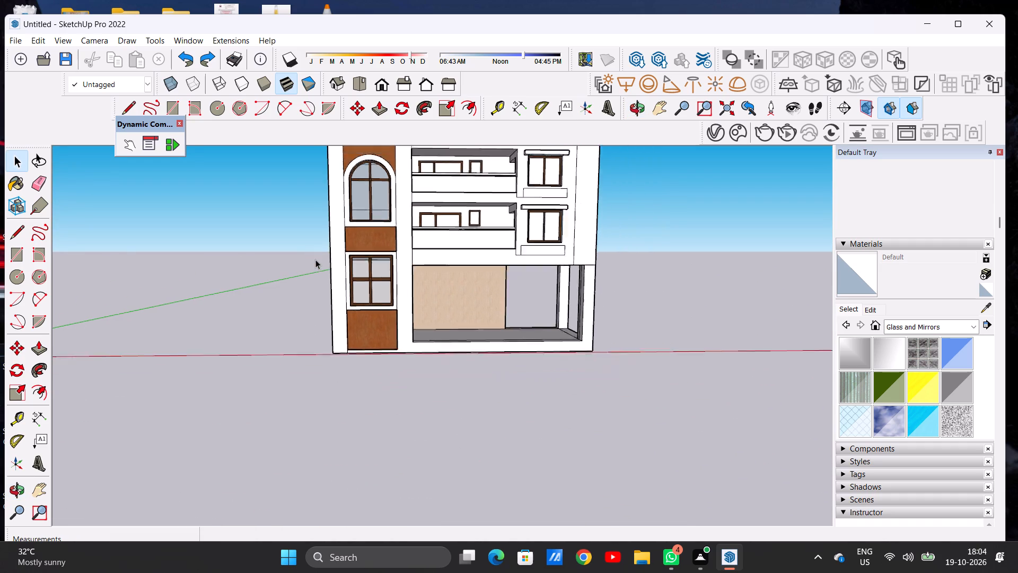
{"action": "scroll", "coordinate": [315, 259], "scroll_direction": "down", "scroll_amount": 14}
{"action": "scroll", "coordinate": [349, 228], "scroll_direction": "up", "scroll_amount": 8}
{"action": "scroll", "coordinate": [349, 243], "scroll_direction": "down", "scroll_amount": 5}
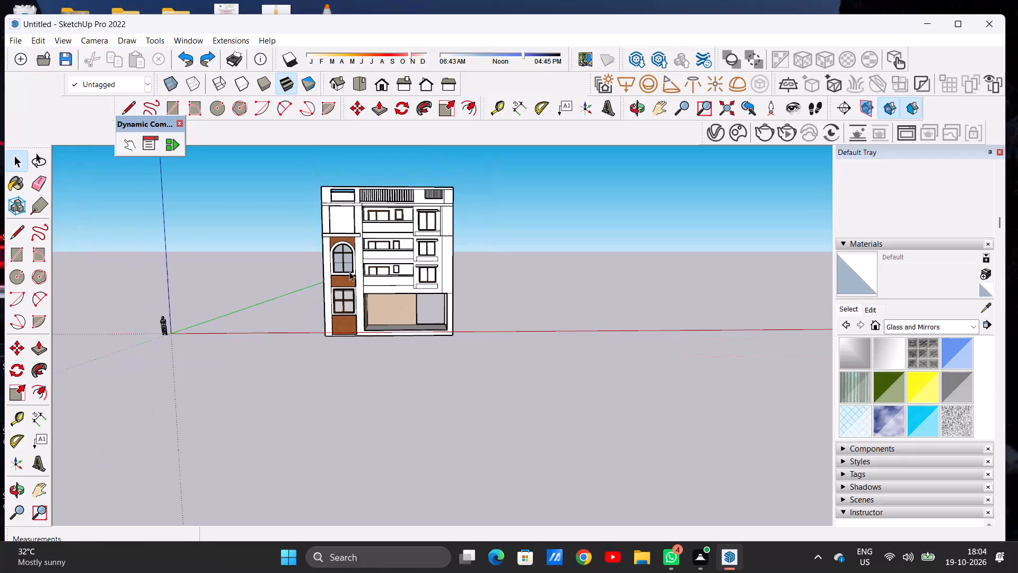
Paint both panes of the first-floor window beside the balcony with Translucent Glass Gray.
{"action": "scroll", "coordinate": [434, 274], "scroll_direction": "up", "scroll_amount": 6}
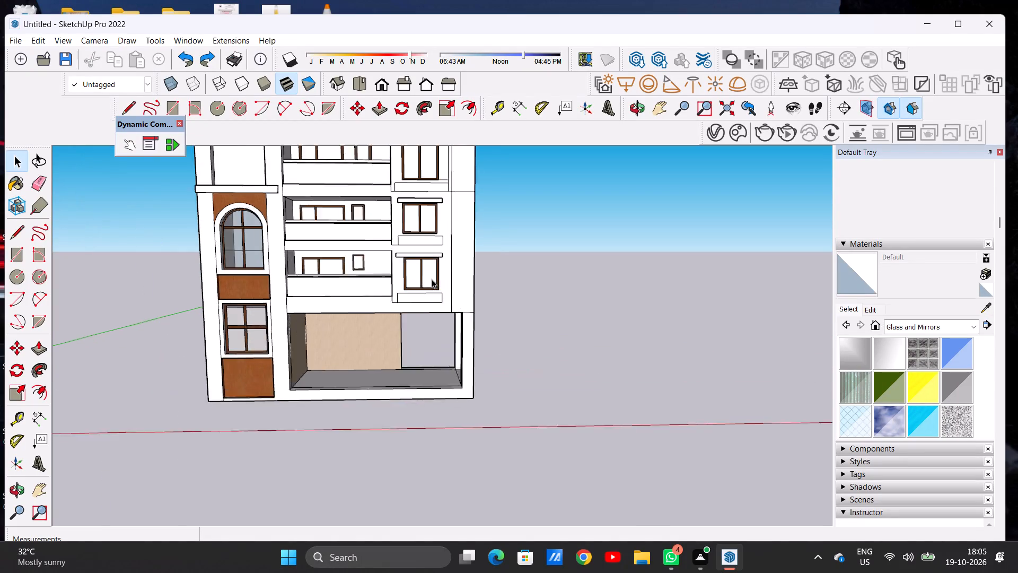
{"action": "scroll", "coordinate": [432, 279], "scroll_direction": "up", "scroll_amount": 7}
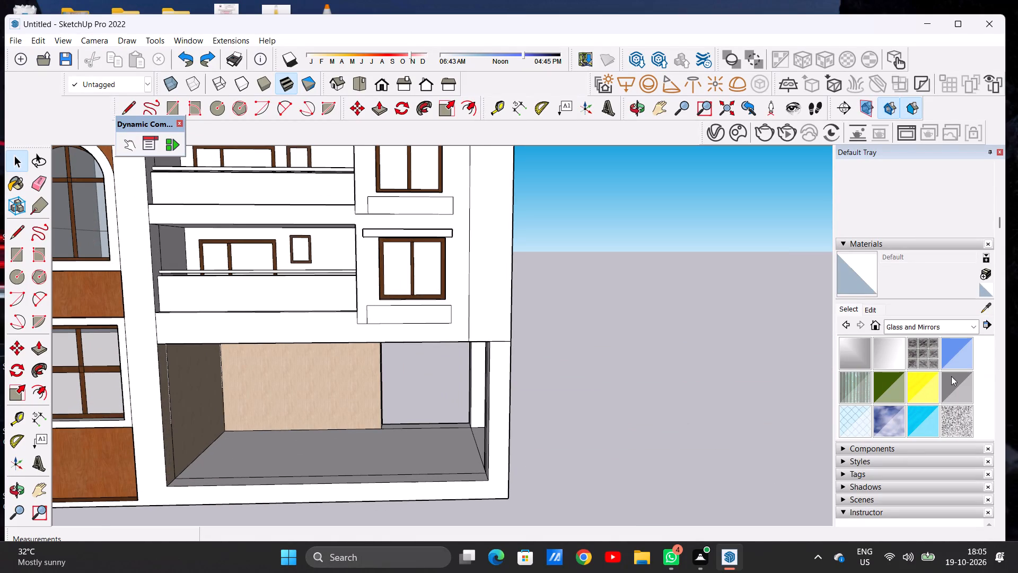
{"action": "left_click", "coordinate": [953, 378]}
{"action": "left_click", "coordinate": [389, 260]}
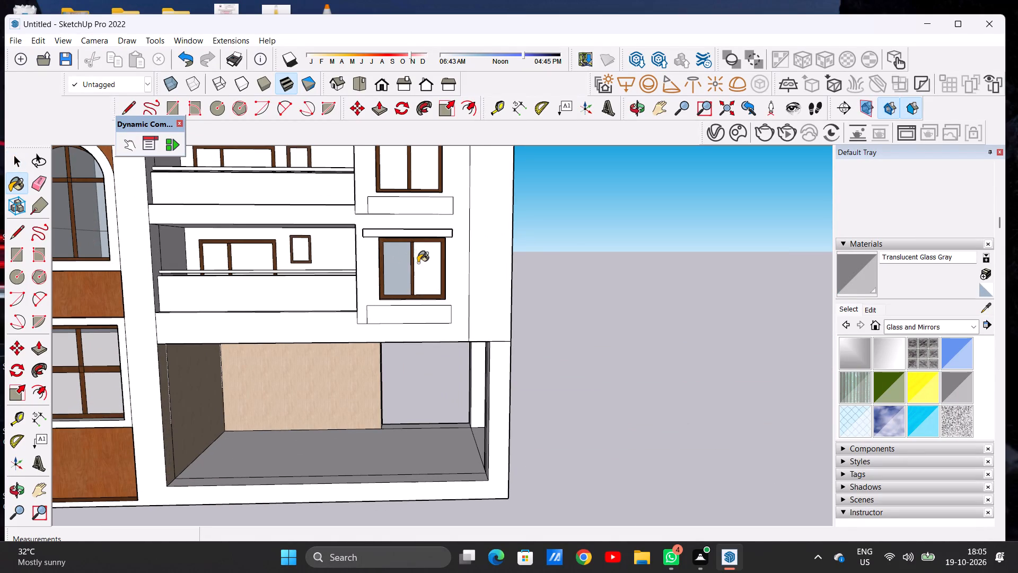
{"action": "left_click", "coordinate": [418, 263]}
Paint both panes of the second-floor window beside the balcony with Translucent Glass Gray.
{"action": "scroll", "coordinate": [414, 270], "scroll_direction": "down", "scroll_amount": 7}
{"action": "scroll", "coordinate": [402, 228], "scroll_direction": "up", "scroll_amount": 8}
{"action": "left_click", "coordinate": [406, 210]}
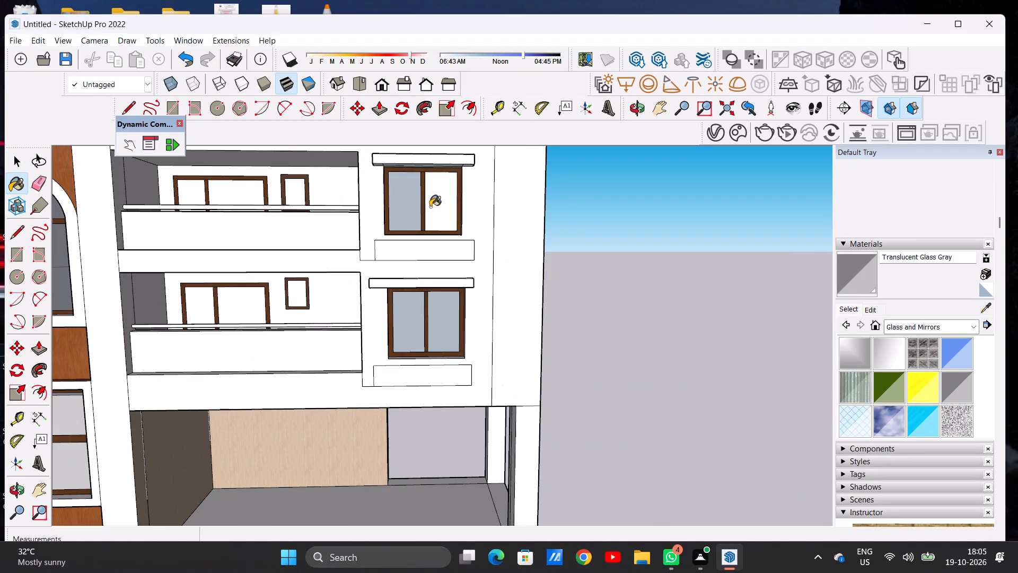
{"action": "left_click", "coordinate": [430, 207]}
Paint both panes of the top-floor window beside the balcony with Translucent Glass Gray.
{"action": "scroll", "coordinate": [416, 247], "scroll_direction": "down", "scroll_amount": 18}
{"action": "scroll", "coordinate": [427, 229], "scroll_direction": "up", "scroll_amount": 2}
{"action": "scroll", "coordinate": [427, 229], "scroll_direction": "down", "scroll_amount": 1}
{"action": "scroll", "coordinate": [427, 229], "scroll_direction": "up", "scroll_amount": 12}
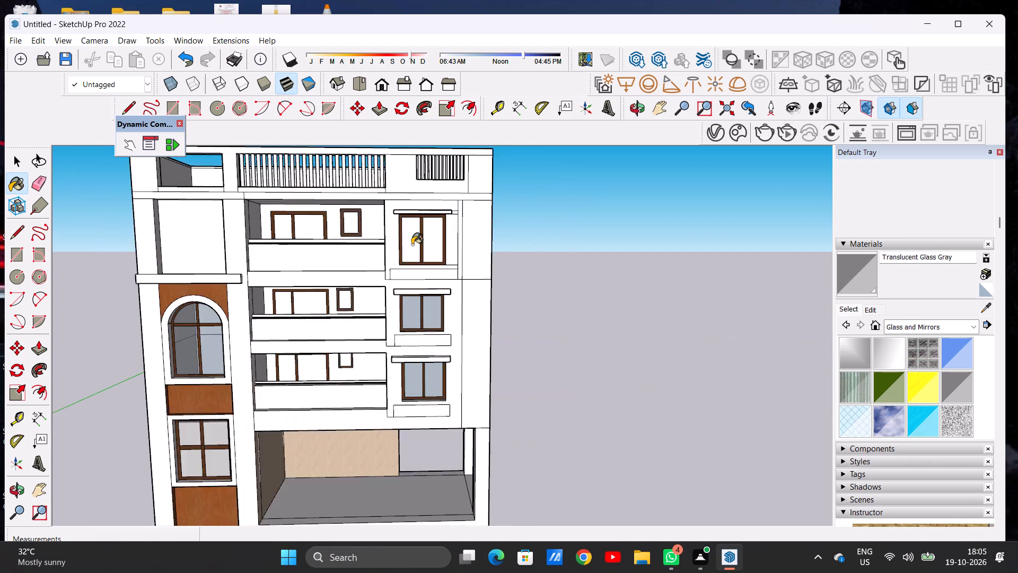
{"action": "scroll", "coordinate": [412, 245], "scroll_direction": "up", "scroll_amount": 4}
{"action": "left_click", "coordinate": [415, 236]}
{"action": "left_click", "coordinate": [443, 235]}
{"action": "scroll", "coordinate": [443, 245], "scroll_direction": "down", "scroll_amount": 16}
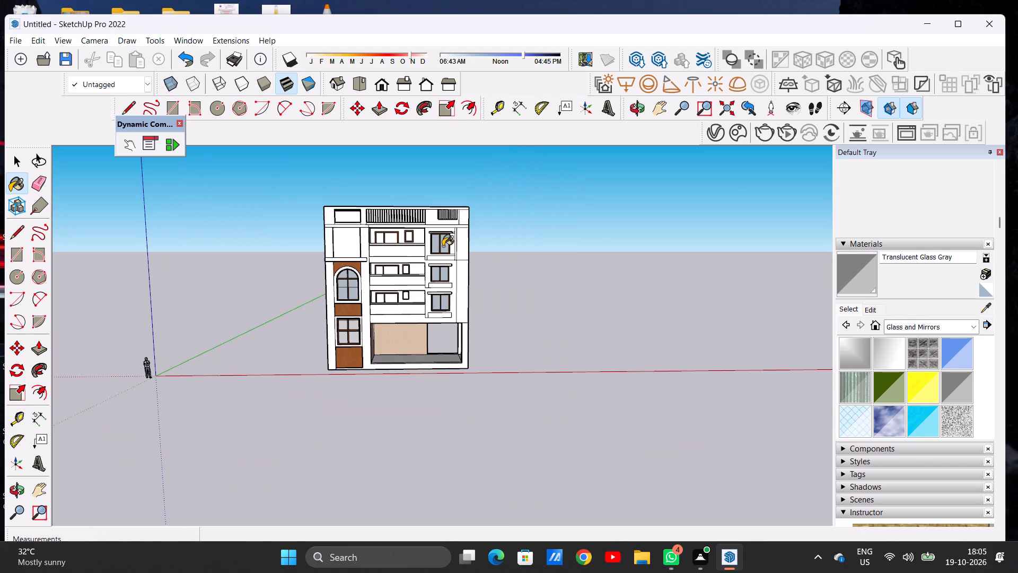
{"action": "key", "text": "space"}
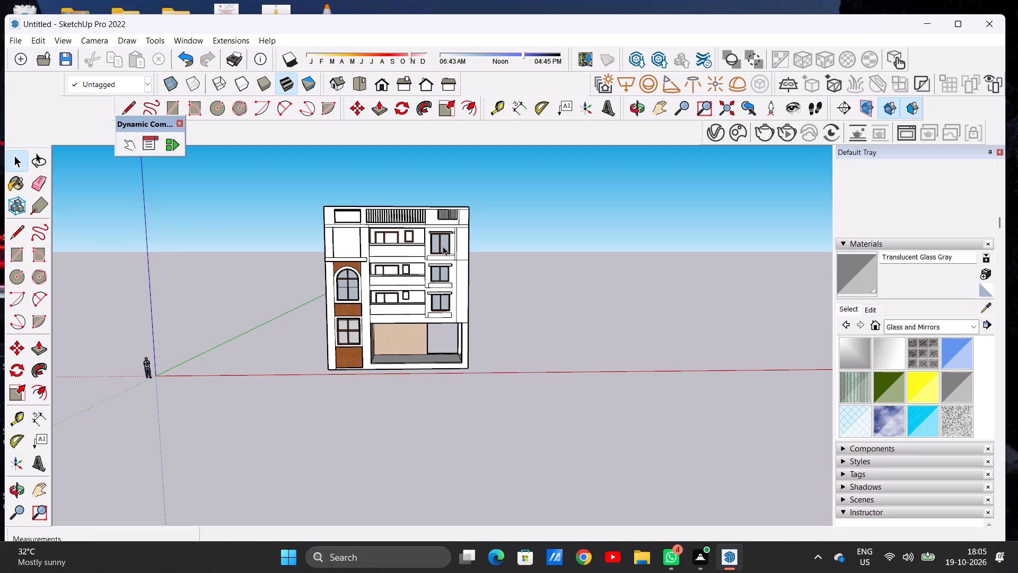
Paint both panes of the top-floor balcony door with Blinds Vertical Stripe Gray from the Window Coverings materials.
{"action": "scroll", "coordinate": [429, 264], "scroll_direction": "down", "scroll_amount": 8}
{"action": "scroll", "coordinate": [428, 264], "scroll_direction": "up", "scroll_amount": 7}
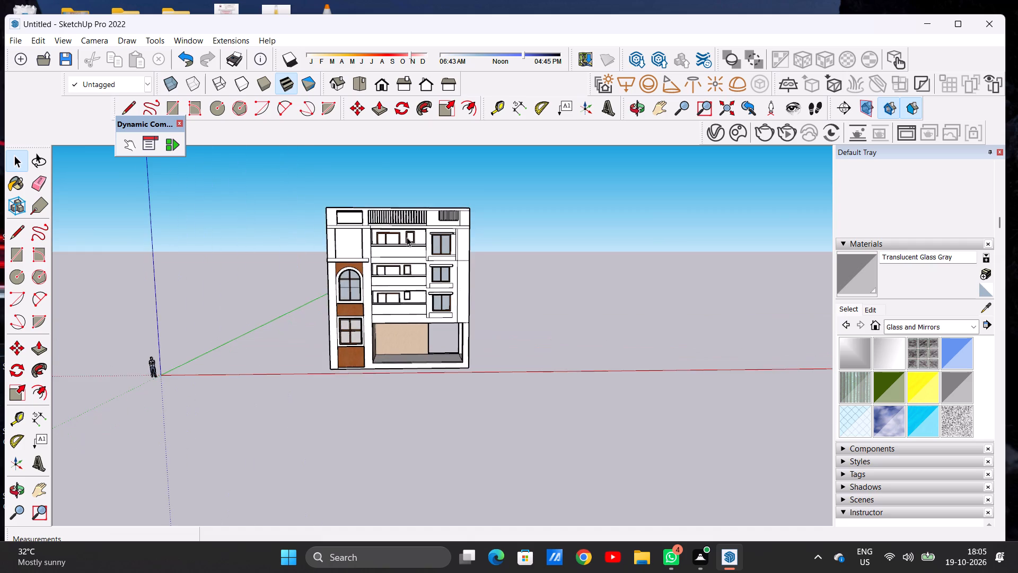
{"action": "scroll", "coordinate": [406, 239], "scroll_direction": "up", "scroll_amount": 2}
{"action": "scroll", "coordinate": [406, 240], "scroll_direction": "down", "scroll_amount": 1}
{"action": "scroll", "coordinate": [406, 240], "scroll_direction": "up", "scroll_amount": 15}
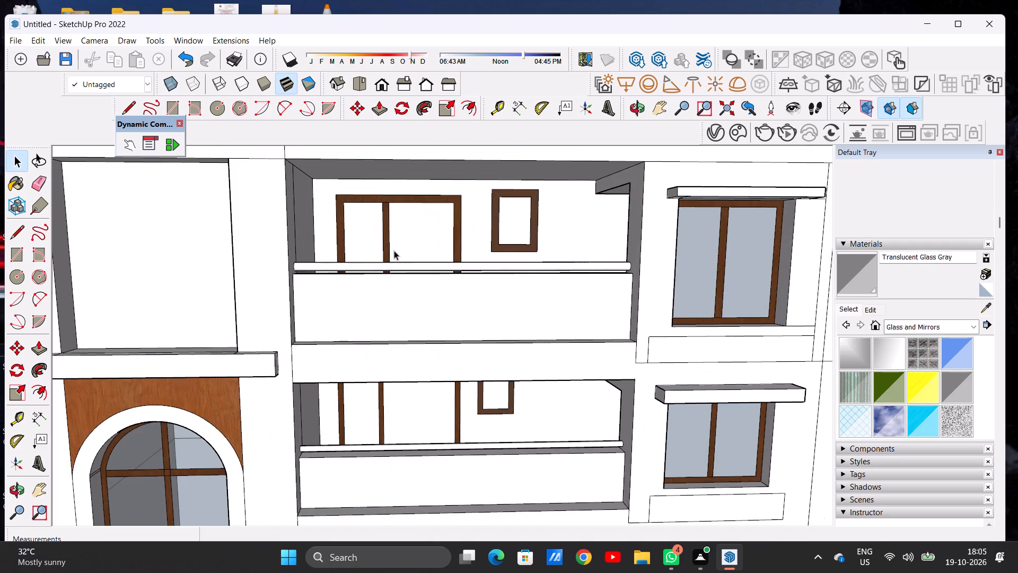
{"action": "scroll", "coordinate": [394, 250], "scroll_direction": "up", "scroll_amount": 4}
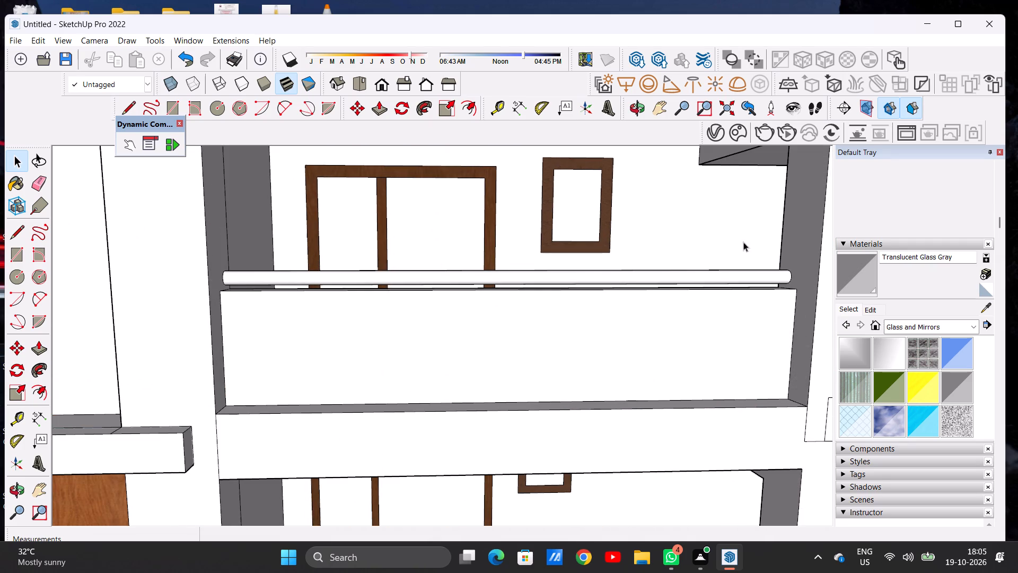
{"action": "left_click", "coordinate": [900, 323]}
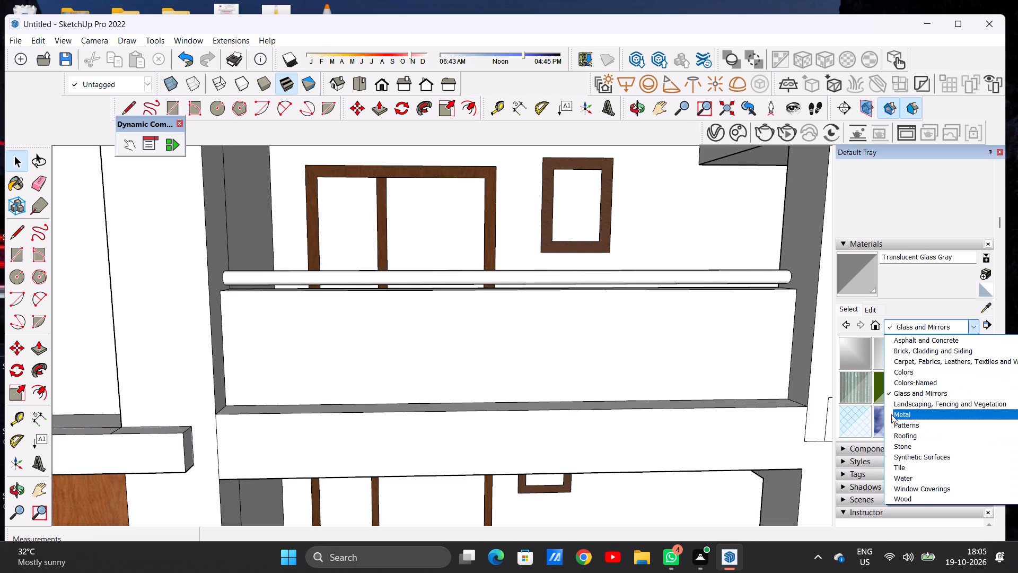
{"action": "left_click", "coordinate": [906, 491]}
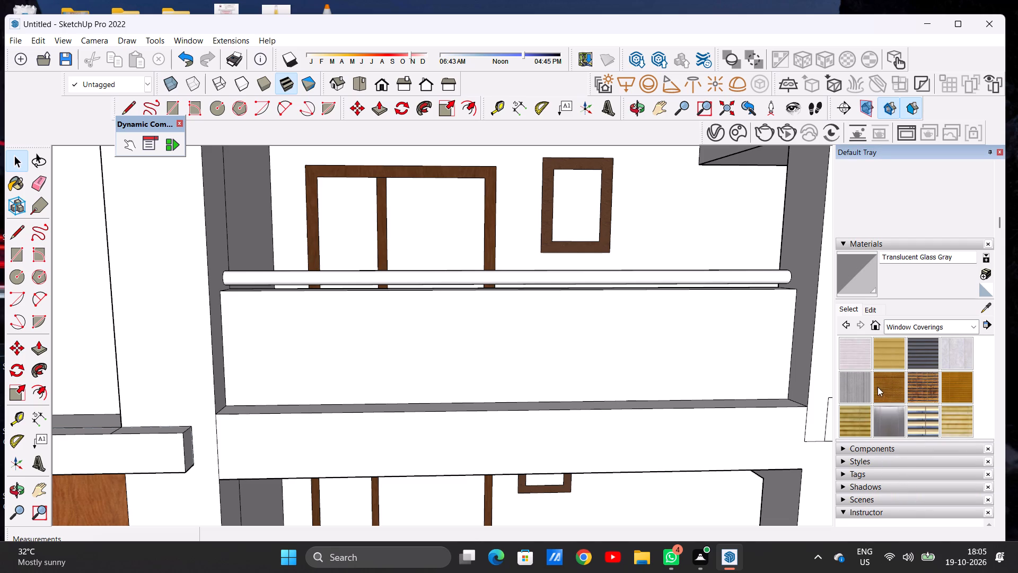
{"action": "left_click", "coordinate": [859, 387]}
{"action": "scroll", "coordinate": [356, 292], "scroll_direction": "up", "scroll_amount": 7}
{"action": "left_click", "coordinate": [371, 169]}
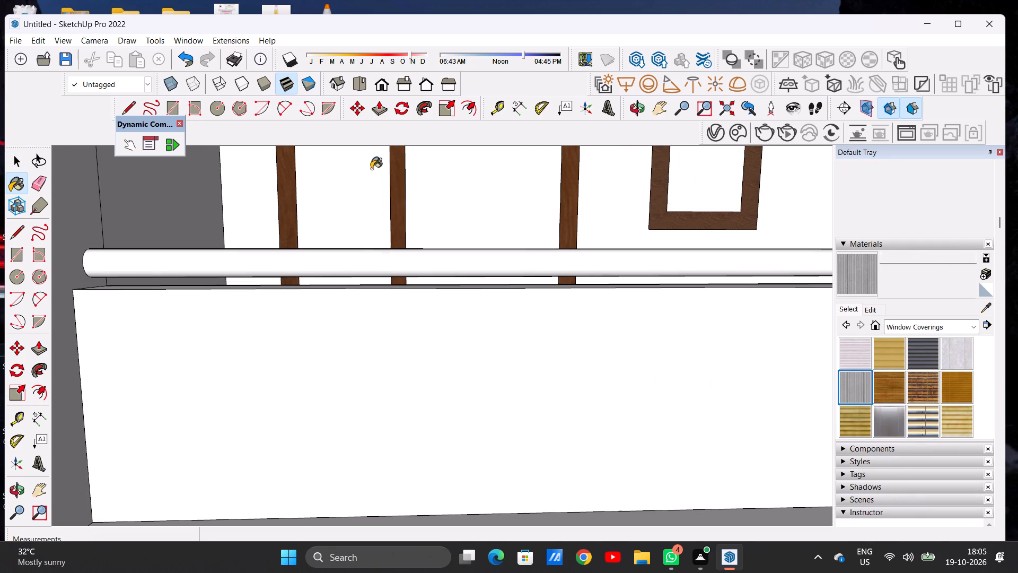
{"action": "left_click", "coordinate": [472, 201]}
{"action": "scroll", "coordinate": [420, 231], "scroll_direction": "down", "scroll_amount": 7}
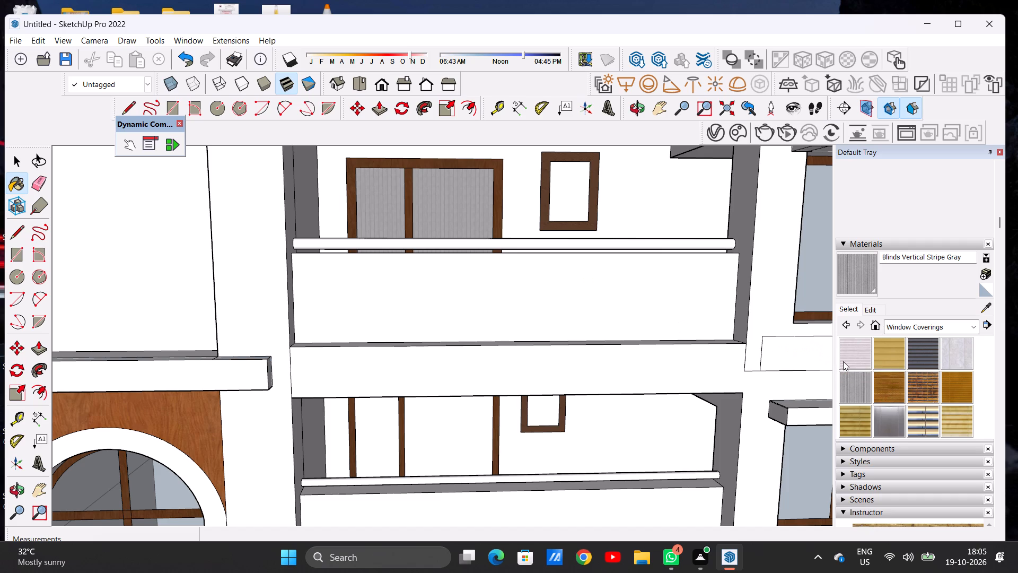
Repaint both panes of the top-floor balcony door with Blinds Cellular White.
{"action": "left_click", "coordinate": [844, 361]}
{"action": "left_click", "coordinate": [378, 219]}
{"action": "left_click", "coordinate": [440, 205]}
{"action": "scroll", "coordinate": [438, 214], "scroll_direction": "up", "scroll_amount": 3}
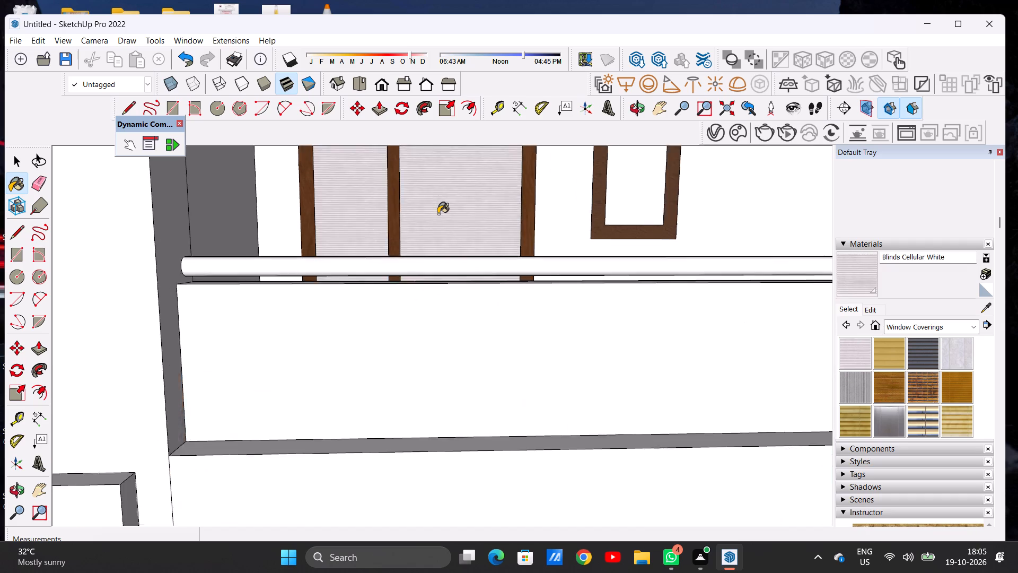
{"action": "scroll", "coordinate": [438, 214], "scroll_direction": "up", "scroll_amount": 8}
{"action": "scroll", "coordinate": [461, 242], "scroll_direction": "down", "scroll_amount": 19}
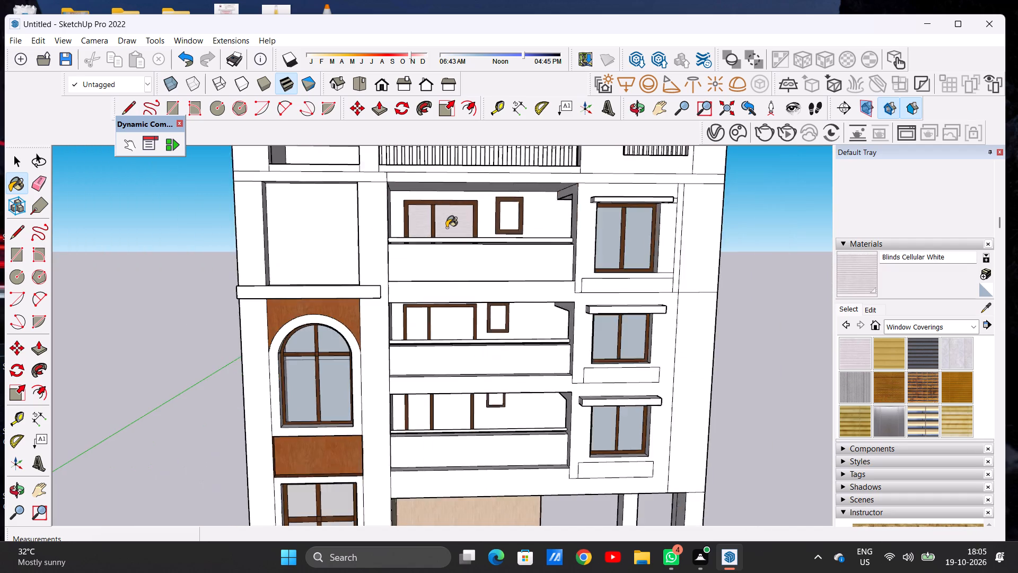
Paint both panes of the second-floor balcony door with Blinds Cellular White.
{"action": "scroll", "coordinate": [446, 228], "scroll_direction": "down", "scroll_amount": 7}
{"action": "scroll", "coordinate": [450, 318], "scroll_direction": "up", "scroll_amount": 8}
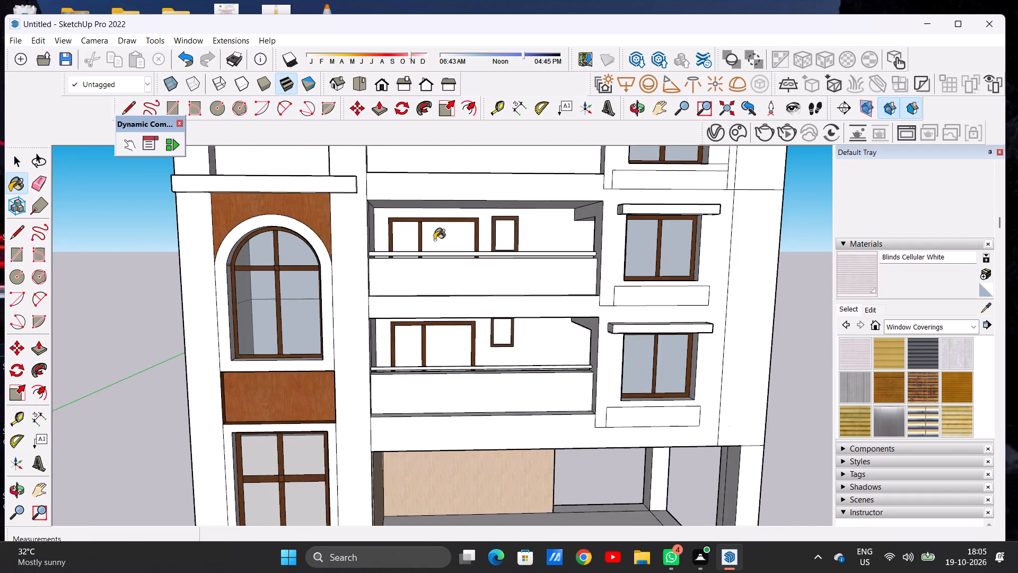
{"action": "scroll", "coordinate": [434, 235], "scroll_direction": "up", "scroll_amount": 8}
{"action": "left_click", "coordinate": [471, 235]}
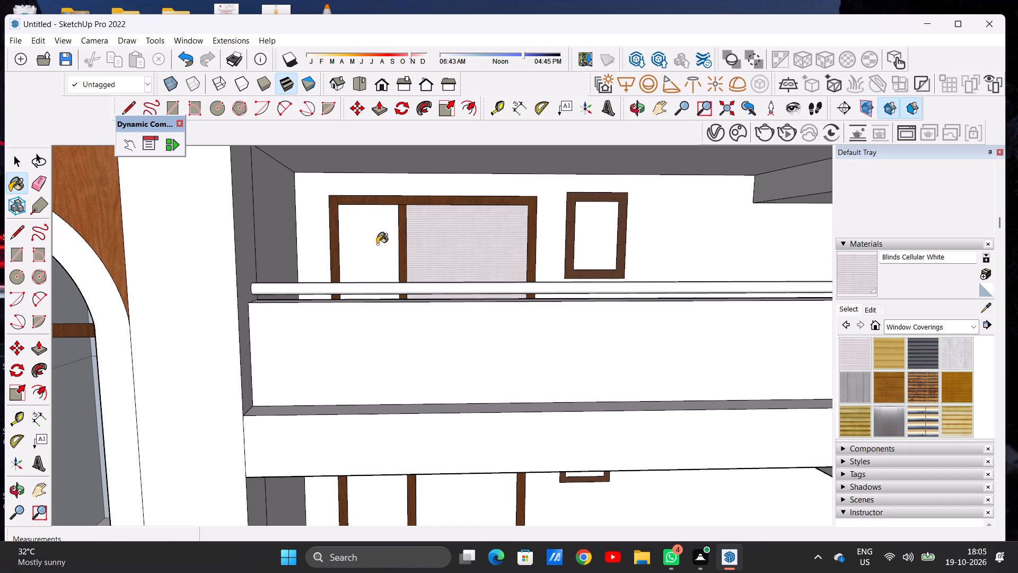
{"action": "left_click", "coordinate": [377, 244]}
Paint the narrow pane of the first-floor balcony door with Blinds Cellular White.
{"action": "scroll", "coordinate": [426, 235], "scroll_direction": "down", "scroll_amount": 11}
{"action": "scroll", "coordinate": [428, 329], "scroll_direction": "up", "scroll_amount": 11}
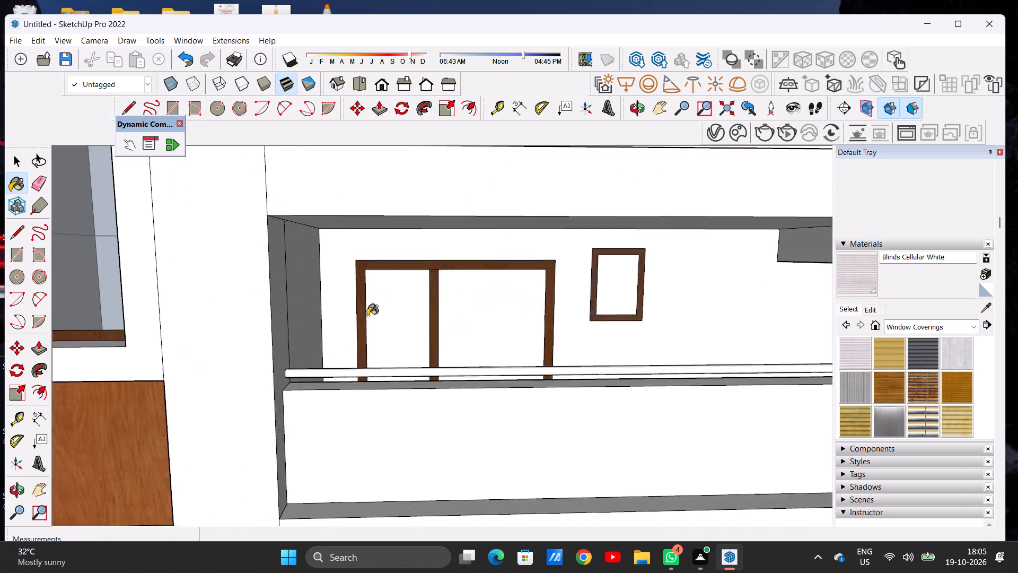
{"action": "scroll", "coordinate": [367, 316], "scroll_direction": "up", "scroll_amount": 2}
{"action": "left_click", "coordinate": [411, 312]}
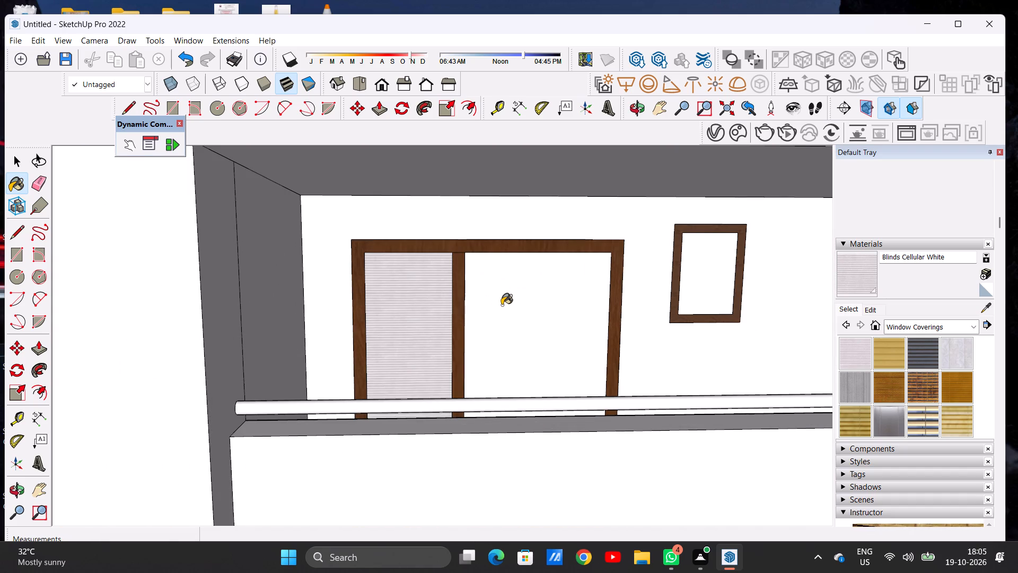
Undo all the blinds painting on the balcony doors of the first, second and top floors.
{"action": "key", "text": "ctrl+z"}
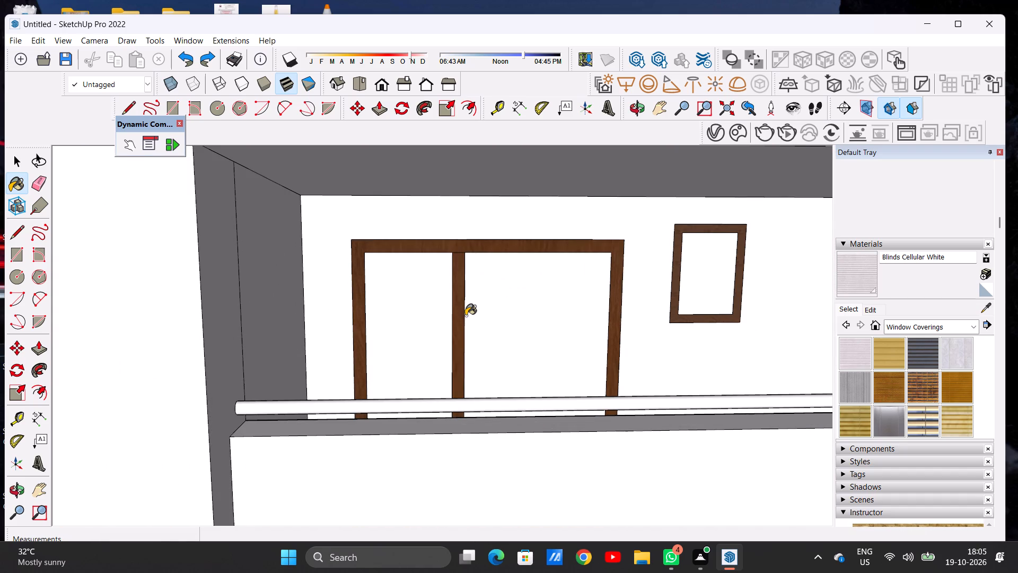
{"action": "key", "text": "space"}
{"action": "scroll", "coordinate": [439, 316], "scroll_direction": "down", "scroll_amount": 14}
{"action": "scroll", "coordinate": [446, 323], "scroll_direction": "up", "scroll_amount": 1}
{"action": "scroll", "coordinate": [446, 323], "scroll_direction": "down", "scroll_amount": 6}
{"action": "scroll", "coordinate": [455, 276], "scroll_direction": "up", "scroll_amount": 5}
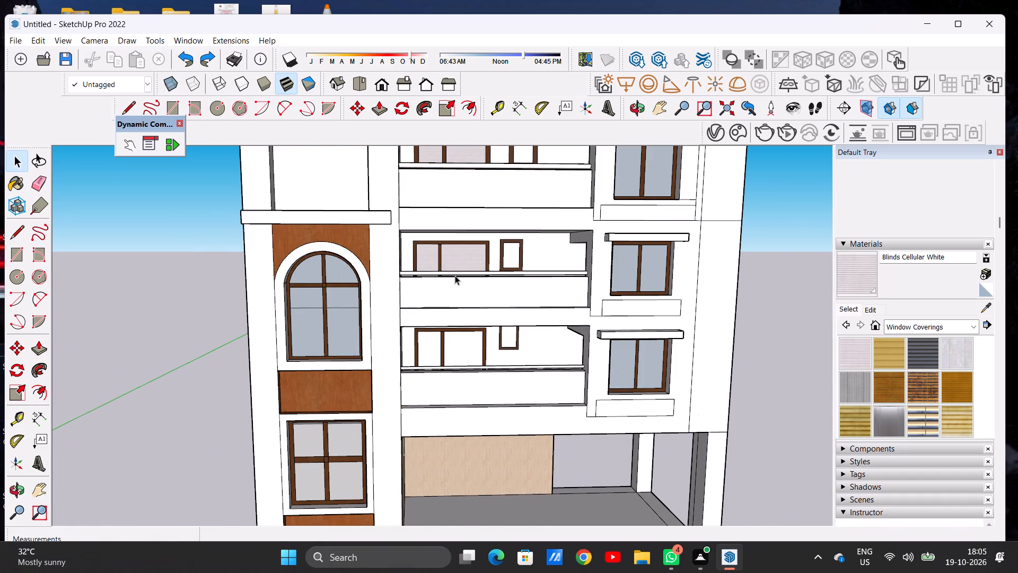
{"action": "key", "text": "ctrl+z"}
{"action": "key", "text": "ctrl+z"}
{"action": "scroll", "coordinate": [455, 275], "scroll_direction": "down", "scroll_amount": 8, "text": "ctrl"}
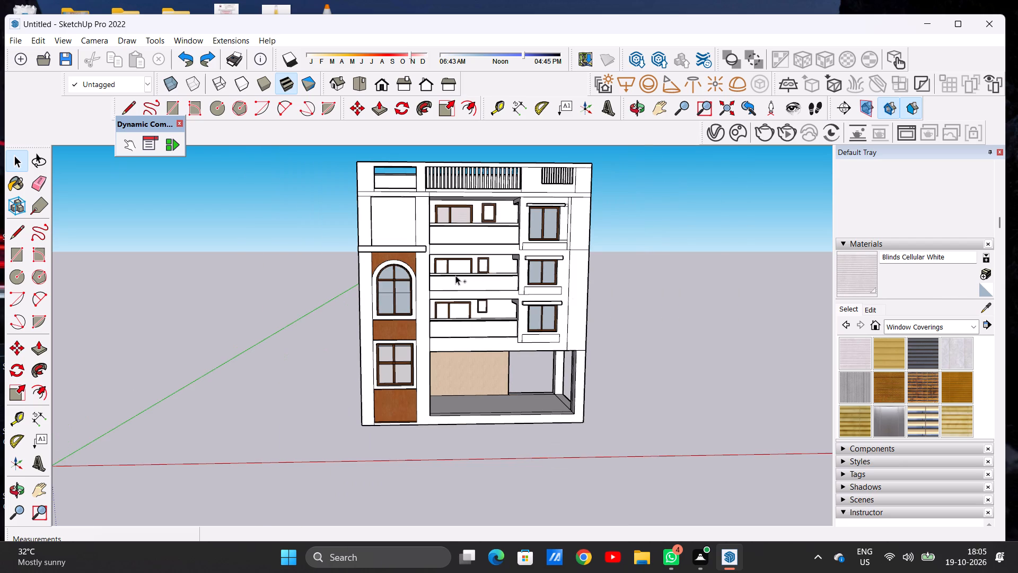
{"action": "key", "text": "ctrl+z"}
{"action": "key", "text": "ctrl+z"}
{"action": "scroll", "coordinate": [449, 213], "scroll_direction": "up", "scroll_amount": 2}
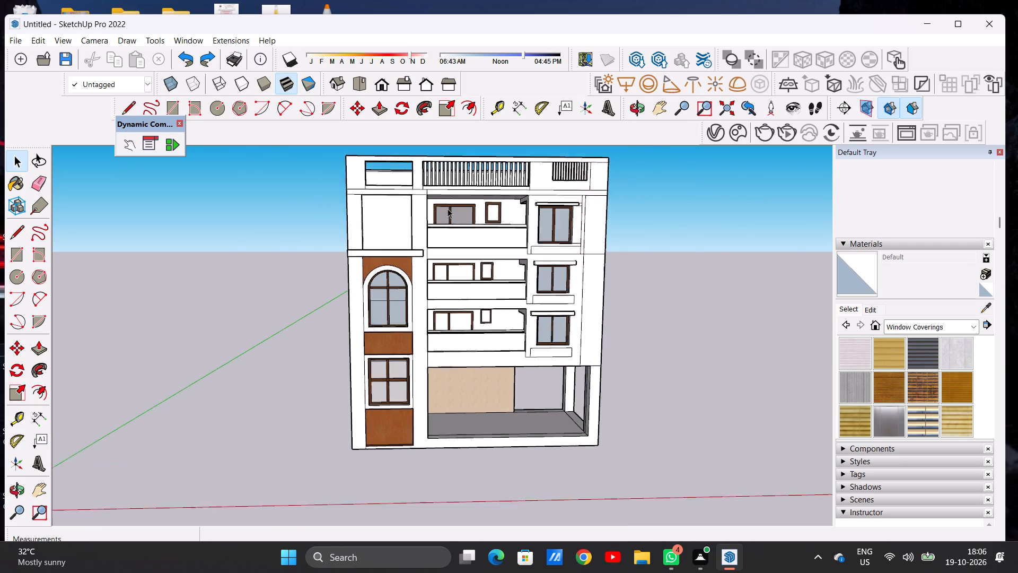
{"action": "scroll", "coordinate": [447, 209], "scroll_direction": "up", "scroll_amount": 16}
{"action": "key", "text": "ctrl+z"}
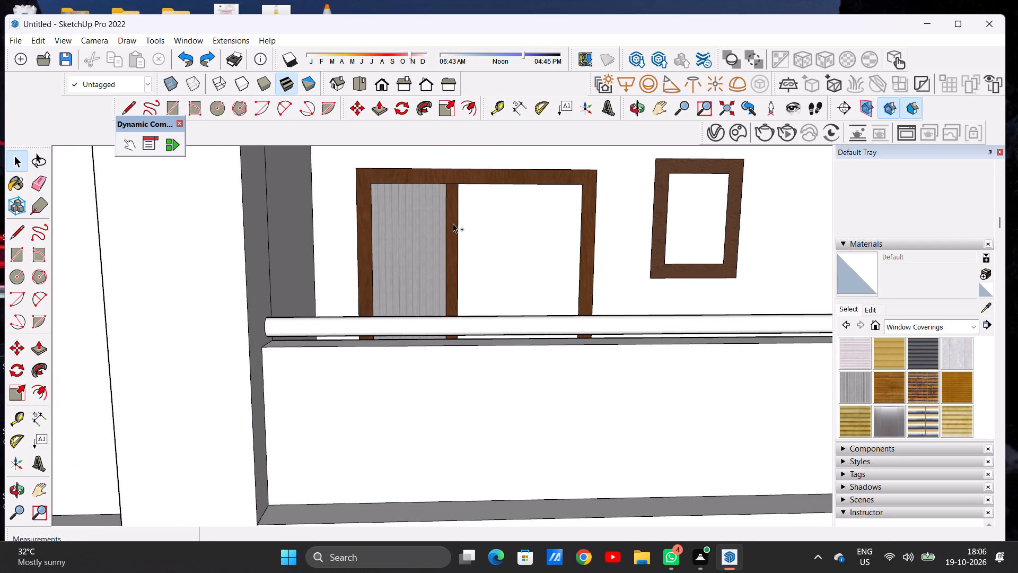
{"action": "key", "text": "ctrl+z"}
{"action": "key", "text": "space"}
Draw a vertical line about 9' 5" long down the middle of the narrow pane of the top-floor balcony door.
{"action": "scroll", "coordinate": [465, 258], "scroll_direction": "down", "scroll_amount": 4}
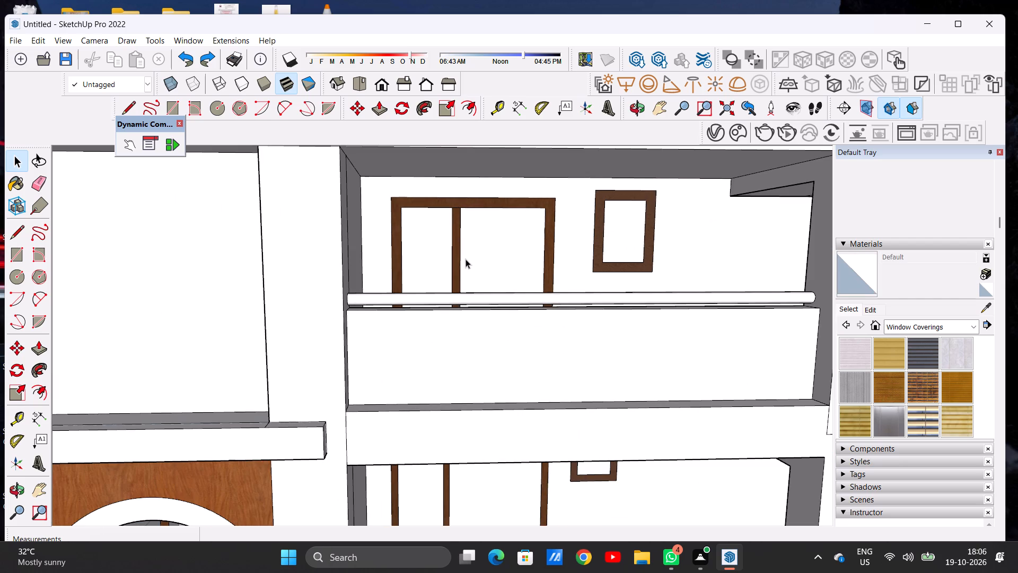
{"action": "scroll", "coordinate": [466, 259], "scroll_direction": "down", "scroll_amount": 6}
{"action": "middle_click_drag", "start_coordinate": [485, 269], "coordinate": [382, 329]}
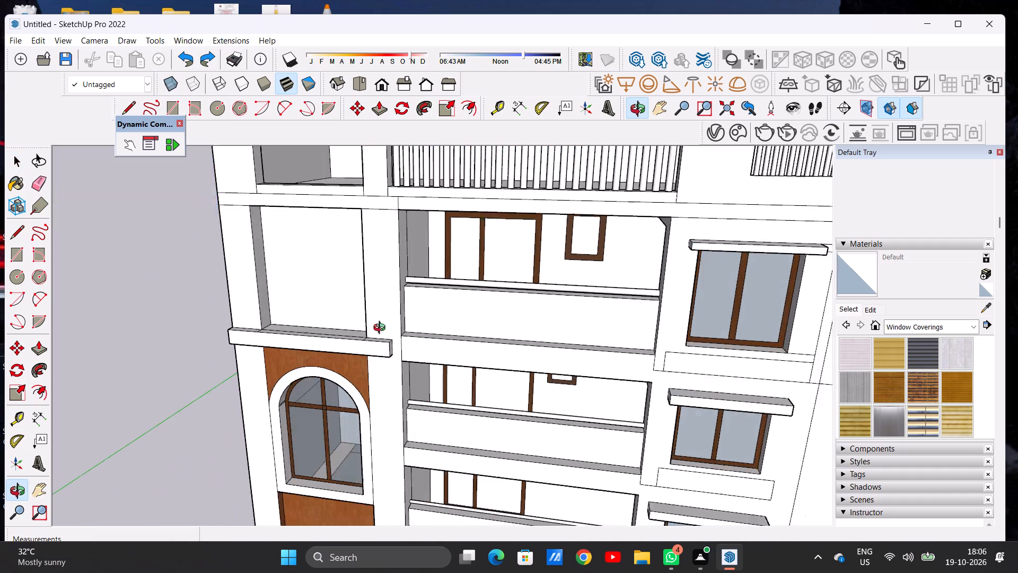
{"action": "middle_click_drag", "start_coordinate": [382, 329], "coordinate": [373, 326]}
{"action": "scroll", "coordinate": [462, 253], "scroll_direction": "up", "scroll_amount": 5}
{"action": "middle_click_drag", "start_coordinate": [522, 262], "coordinate": [399, 263]}
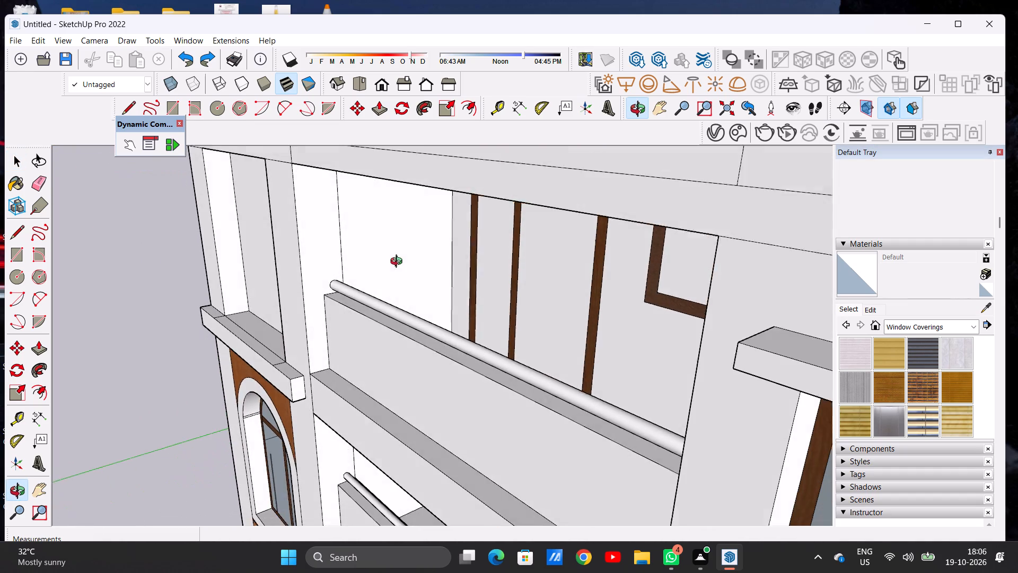
{"action": "middle_click_drag", "start_coordinate": [399, 263], "coordinate": [397, 255]}
{"action": "scroll", "coordinate": [469, 227], "scroll_direction": "up", "scroll_amount": 3}
{"action": "key", "text": "l"}
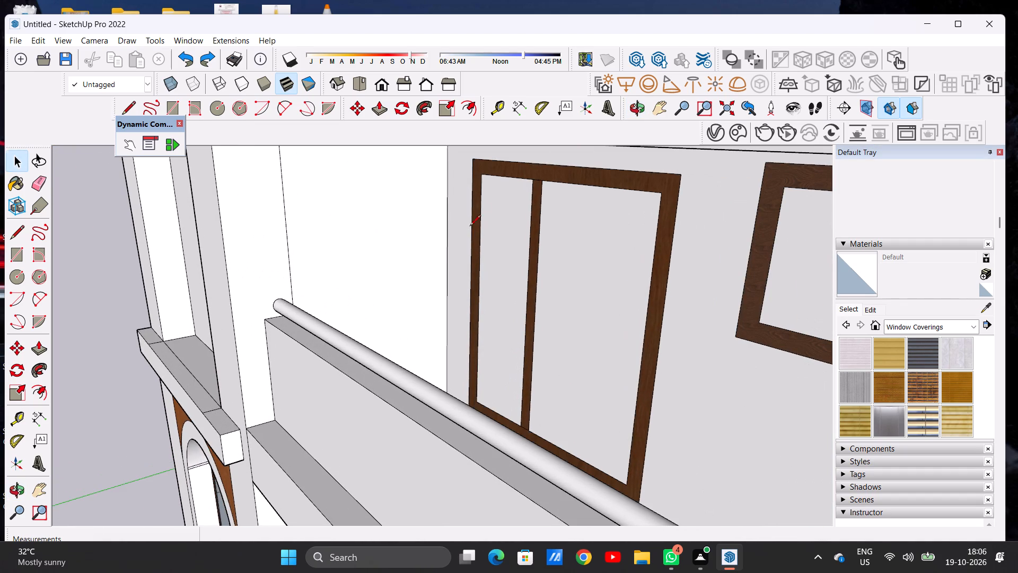
{"action": "left_click", "coordinate": [512, 179]}
{"action": "scroll", "coordinate": [515, 252], "scroll_direction": "down", "scroll_amount": 4}
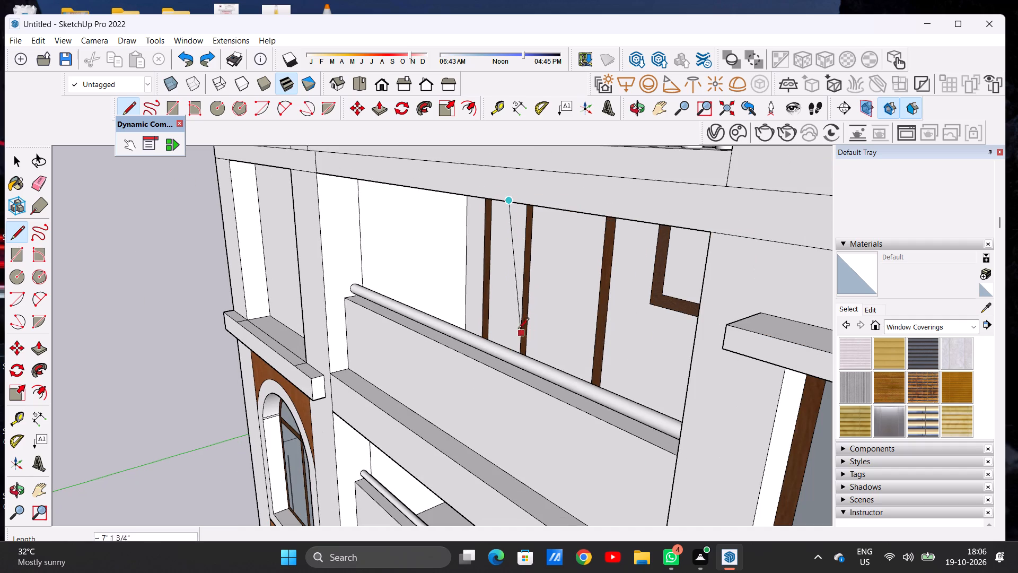
{"action": "middle_click_drag", "start_coordinate": [505, 319], "coordinate": [503, 348]}
{"action": "scroll", "coordinate": [504, 355], "scroll_direction": "up", "scroll_amount": 7}
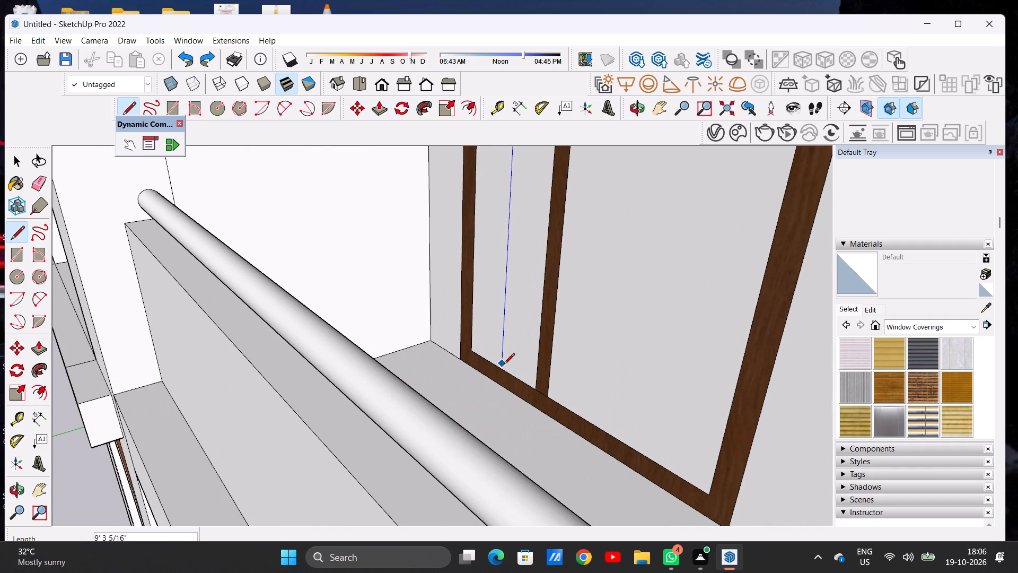
{"action": "left_click", "coordinate": [504, 367]}
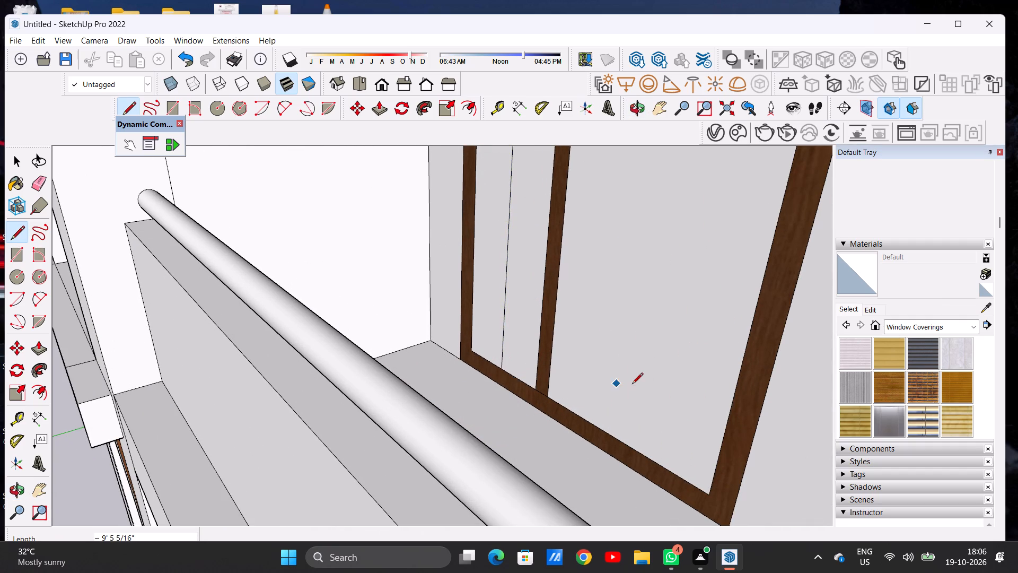
Draw a vertical line about 9' 5" long across the wide pane of the top-floor balcony door, nearer the mullion.
{"action": "left_click", "coordinate": [598, 427]}
{"action": "scroll", "coordinate": [600, 337], "scroll_direction": "down", "scroll_amount": 16}
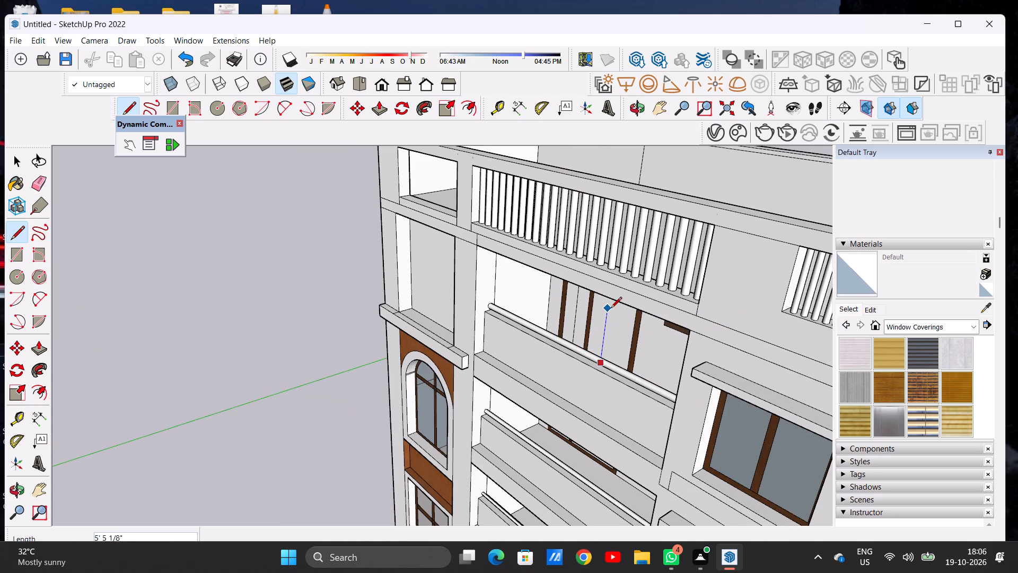
{"action": "scroll", "coordinate": [611, 309], "scroll_direction": "up", "scroll_amount": 2}
{"action": "middle_click_drag", "start_coordinate": [611, 324], "coordinate": [636, 265]}
{"action": "scroll", "coordinate": [614, 272], "scroll_direction": "up", "scroll_amount": 10}
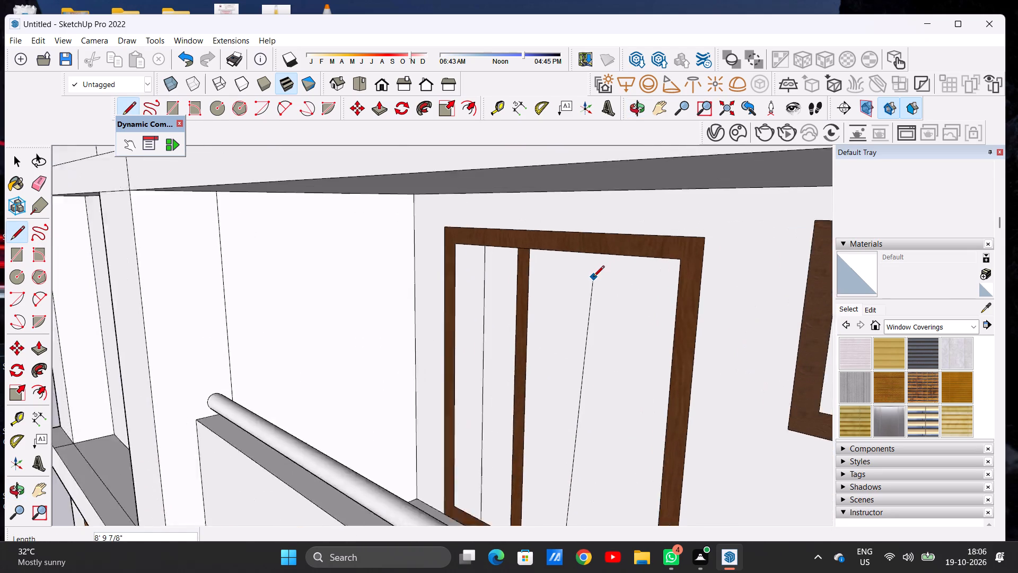
{"action": "scroll", "coordinate": [593, 277], "scroll_direction": "up", "scroll_amount": 2}
{"action": "left_click", "coordinate": [573, 247]}
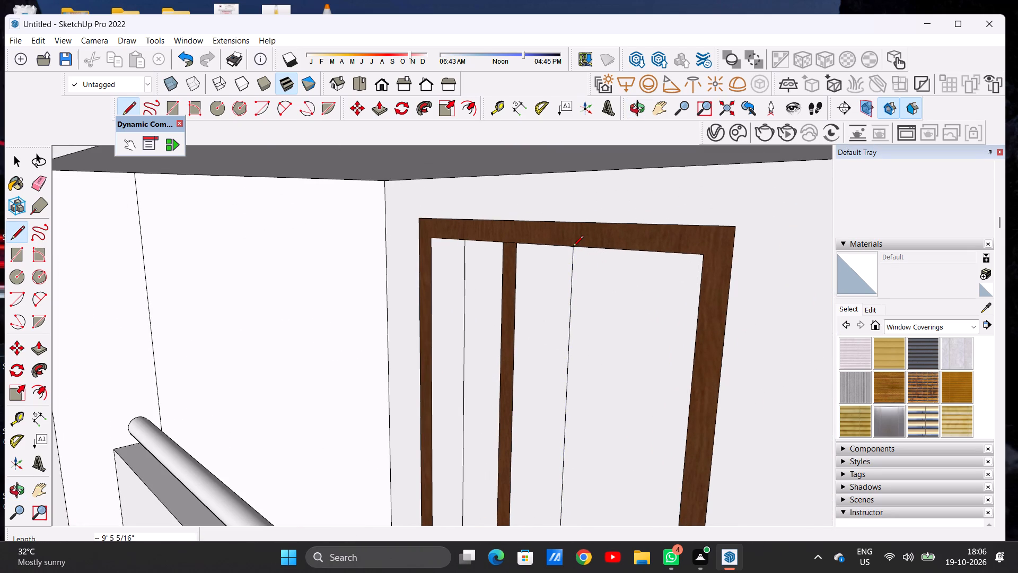
{"action": "key", "text": "space"}
Paint the two outer strips of the top-floor balcony door panes with Blinds Cellular White.
{"action": "scroll", "coordinate": [537, 344], "scroll_direction": "down", "scroll_amount": 20}
{"action": "middle_click_drag", "start_coordinate": [540, 335], "coordinate": [560, 326]}
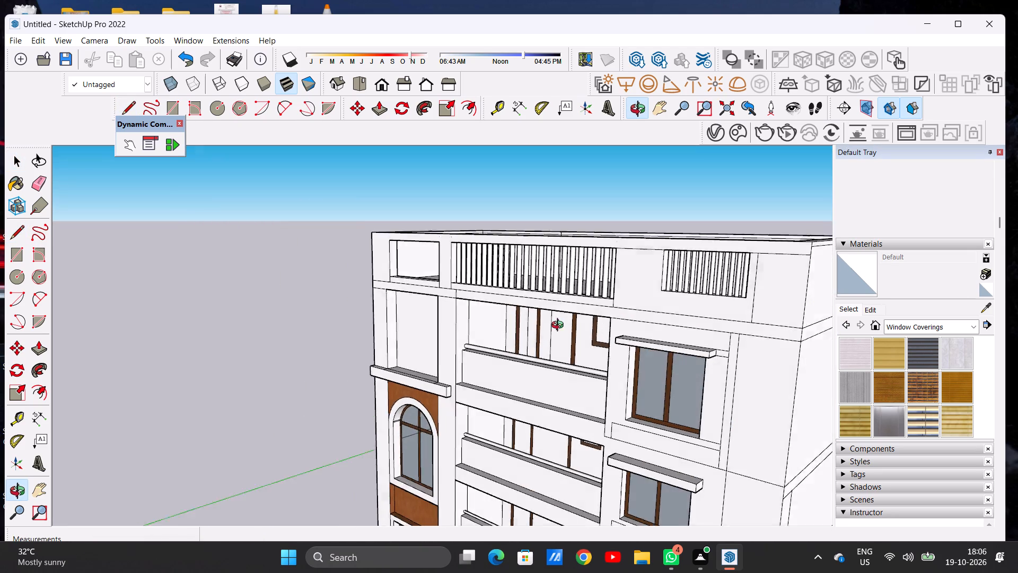
{"action": "middle_click_drag", "start_coordinate": [560, 326], "coordinate": [654, 323]}
{"action": "scroll", "coordinate": [468, 357], "scroll_direction": "up", "scroll_amount": 4}
{"action": "middle_click_drag", "start_coordinate": [488, 333], "coordinate": [527, 315]}
{"action": "scroll", "coordinate": [495, 317], "scroll_direction": "up", "scroll_amount": 6}
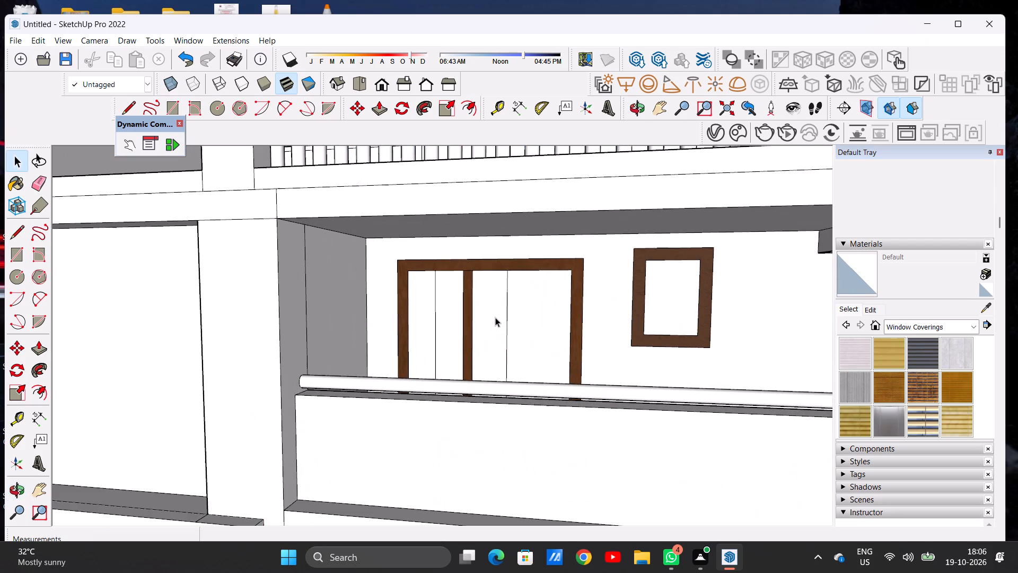
{"action": "left_click", "coordinate": [848, 351]}
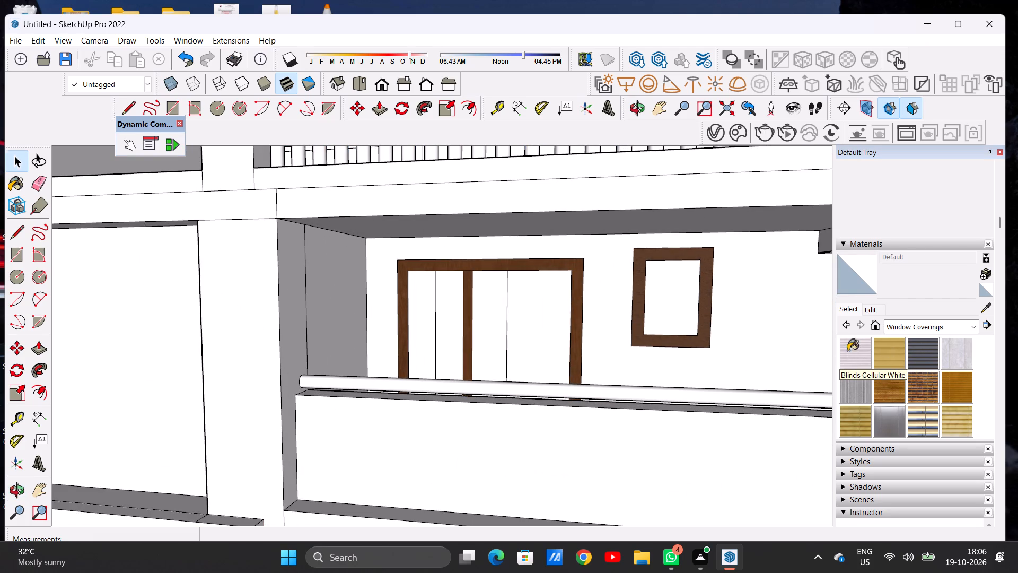
{"action": "scroll", "coordinate": [504, 324], "scroll_direction": "up", "scroll_amount": 5}
{"action": "left_click", "coordinate": [542, 319]}
{"action": "left_click", "coordinate": [363, 324]}
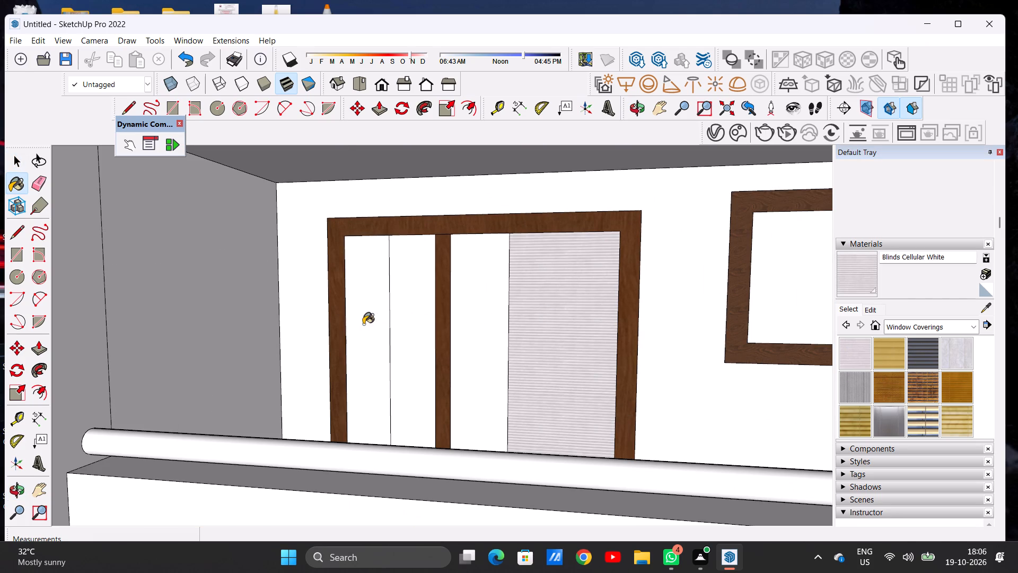
Paint the two inner strips beside the top-floor balcony door's mullion with Translucent Glass Safety from the Glass and Mirrors materials.
{"action": "left_click", "coordinate": [901, 320]}
{"action": "left_click", "coordinate": [905, 397]}
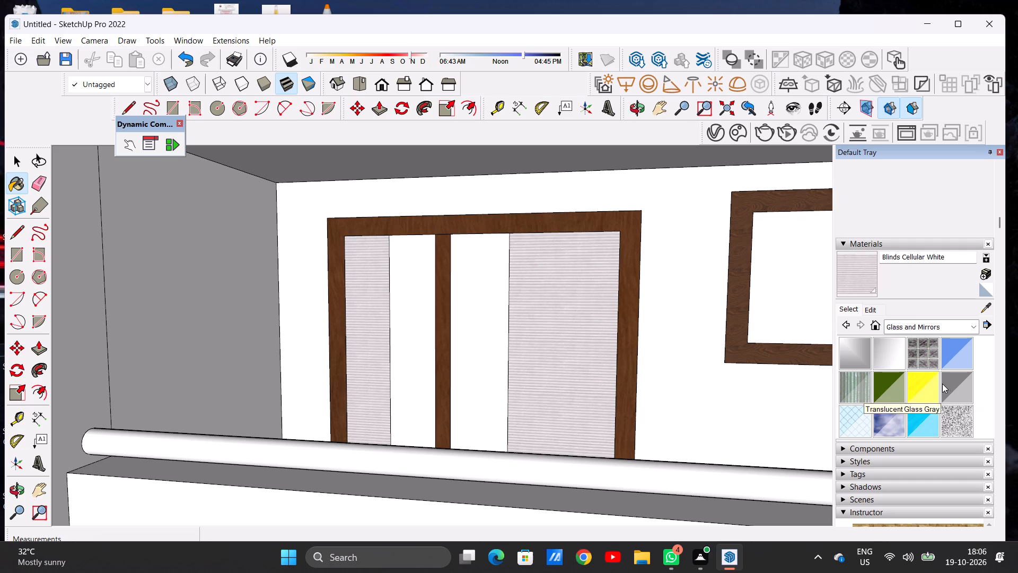
{"action": "left_click", "coordinate": [851, 426]}
{"action": "left_click", "coordinate": [424, 357]}
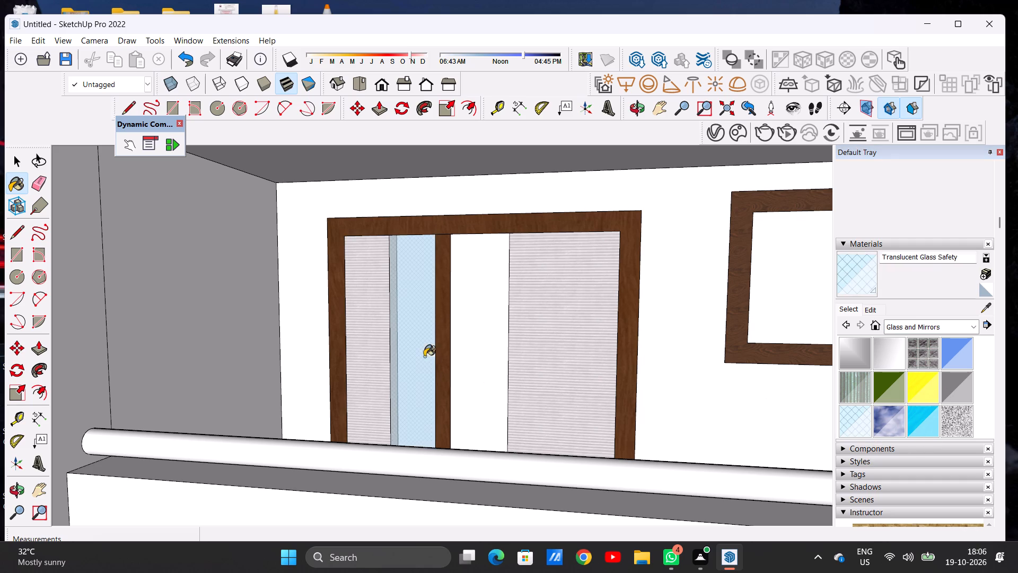
{"action": "left_click", "coordinate": [470, 350]}
{"action": "key", "text": "space"}
{"action": "scroll", "coordinate": [515, 352], "scroll_direction": "down", "scroll_amount": 15}
{"action": "middle_click_drag", "start_coordinate": [469, 335], "coordinate": [476, 334]}
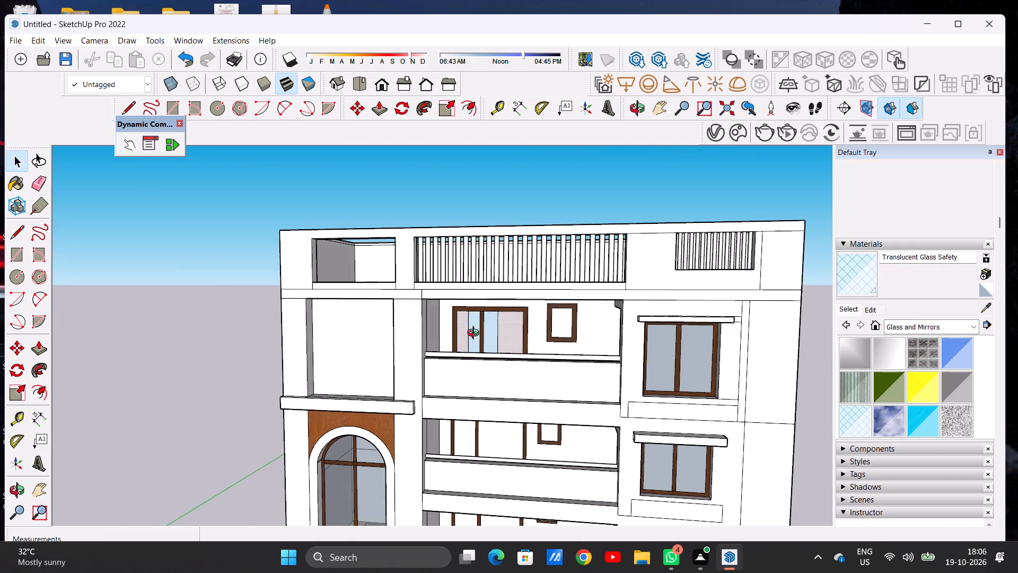
Examine the blinds and glass finishes on the top-floor balcony door, both up close and against the whole elevation.
{"action": "middle_click_drag", "start_coordinate": [476, 334], "coordinate": [500, 333]}
{"action": "scroll", "coordinate": [474, 337], "scroll_direction": "up", "scroll_amount": 7}
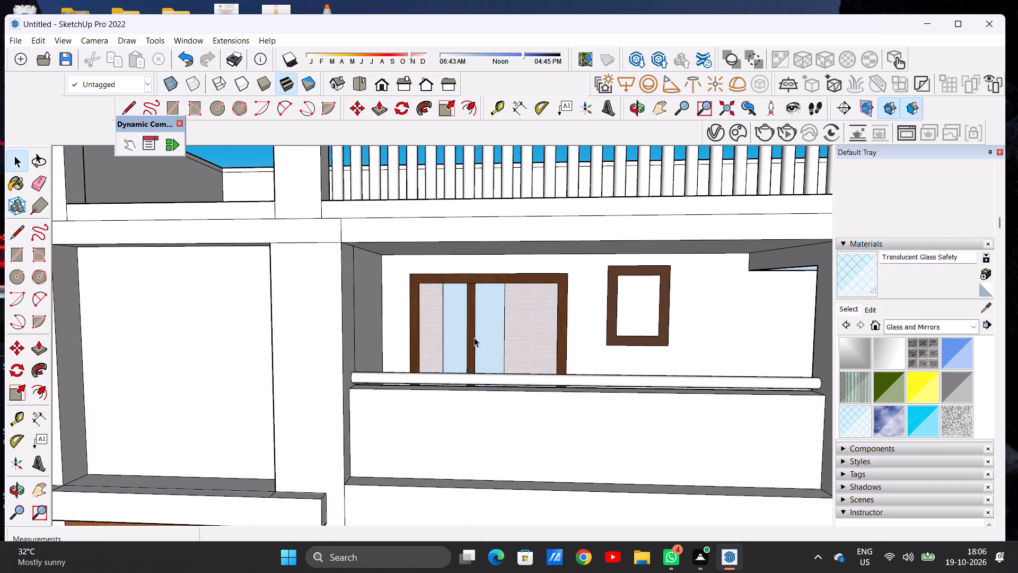
{"action": "scroll", "coordinate": [487, 326], "scroll_direction": "down", "scroll_amount": 20}
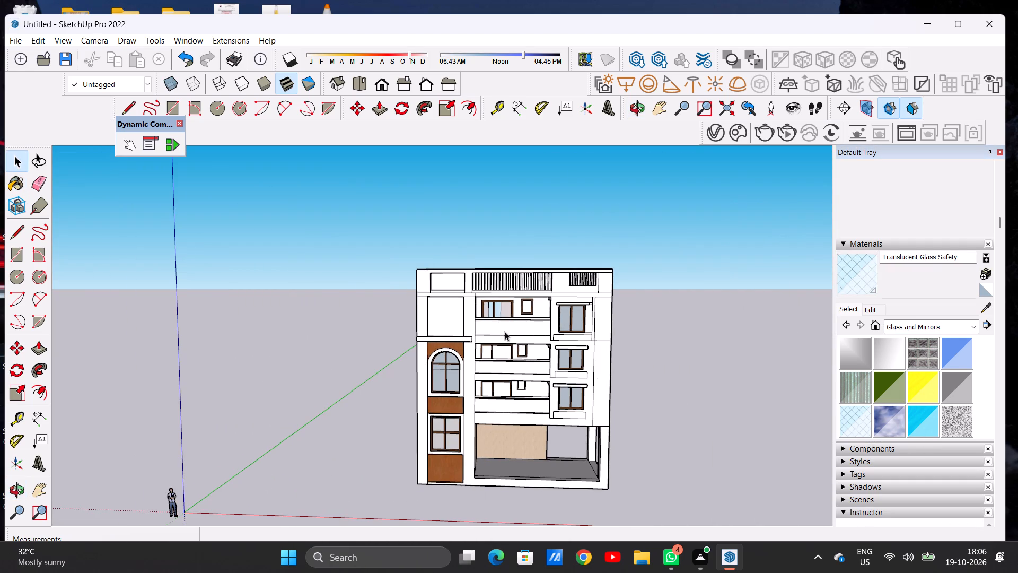
{"action": "scroll", "coordinate": [510, 316], "scroll_direction": "up", "scroll_amount": 13}
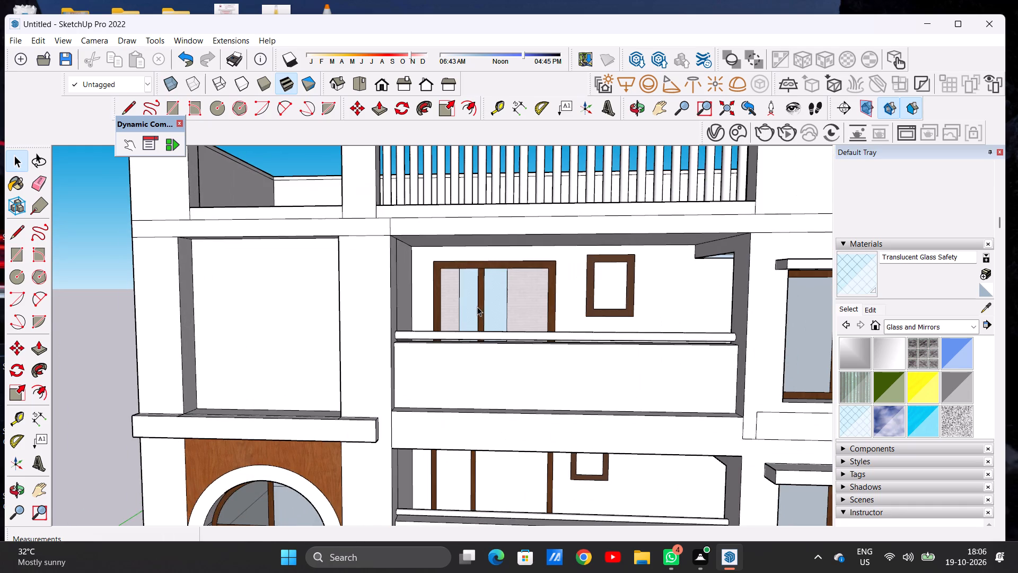
{"action": "scroll", "coordinate": [484, 297], "scroll_direction": "down", "scroll_amount": 12}
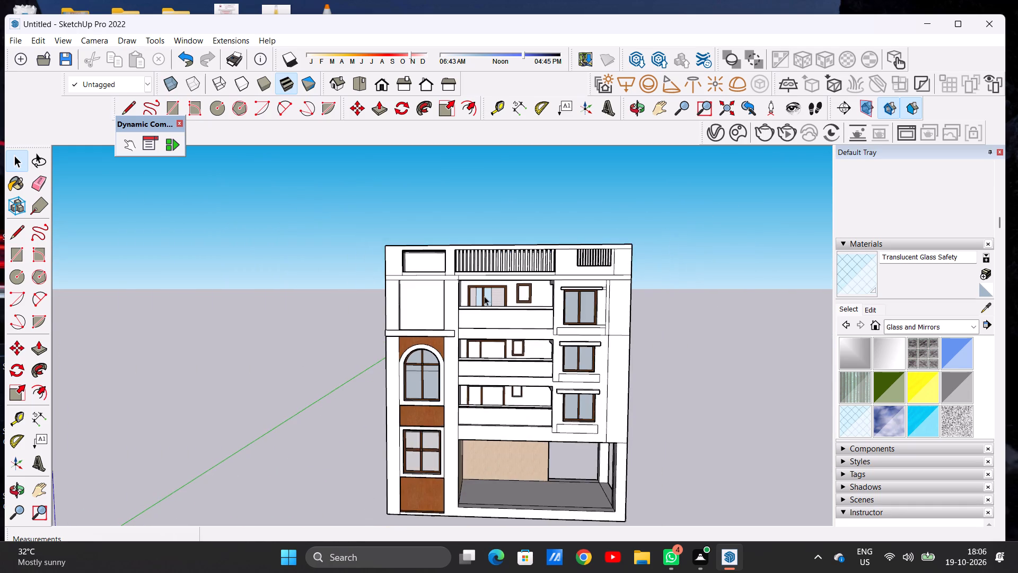
{"action": "scroll", "coordinate": [487, 303], "scroll_direction": "up", "scroll_amount": 19}
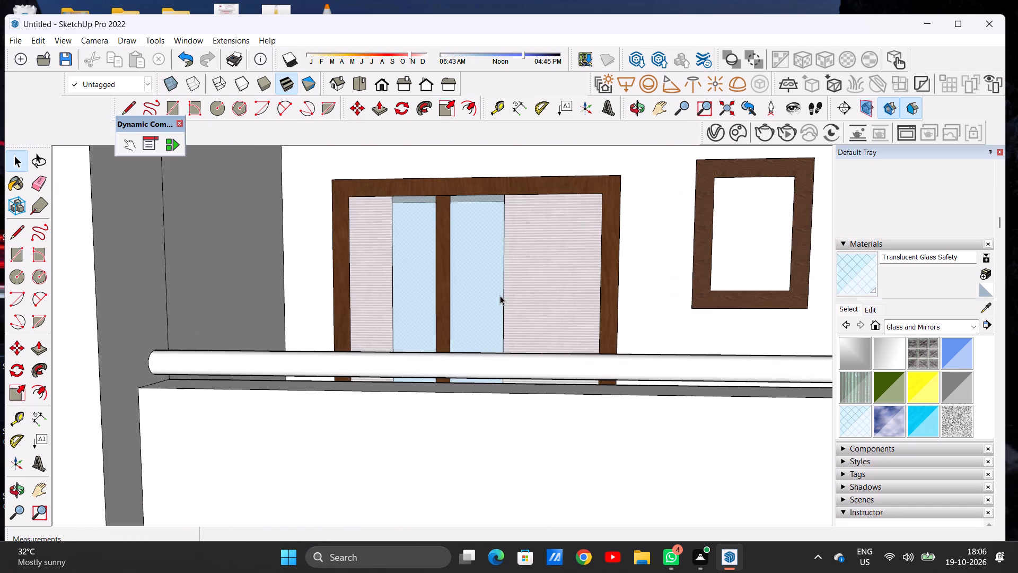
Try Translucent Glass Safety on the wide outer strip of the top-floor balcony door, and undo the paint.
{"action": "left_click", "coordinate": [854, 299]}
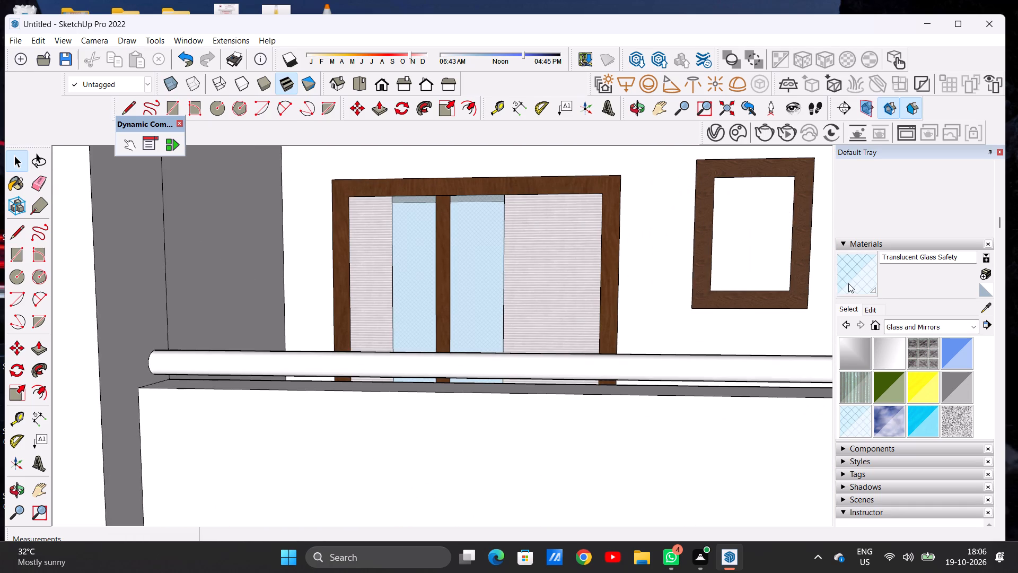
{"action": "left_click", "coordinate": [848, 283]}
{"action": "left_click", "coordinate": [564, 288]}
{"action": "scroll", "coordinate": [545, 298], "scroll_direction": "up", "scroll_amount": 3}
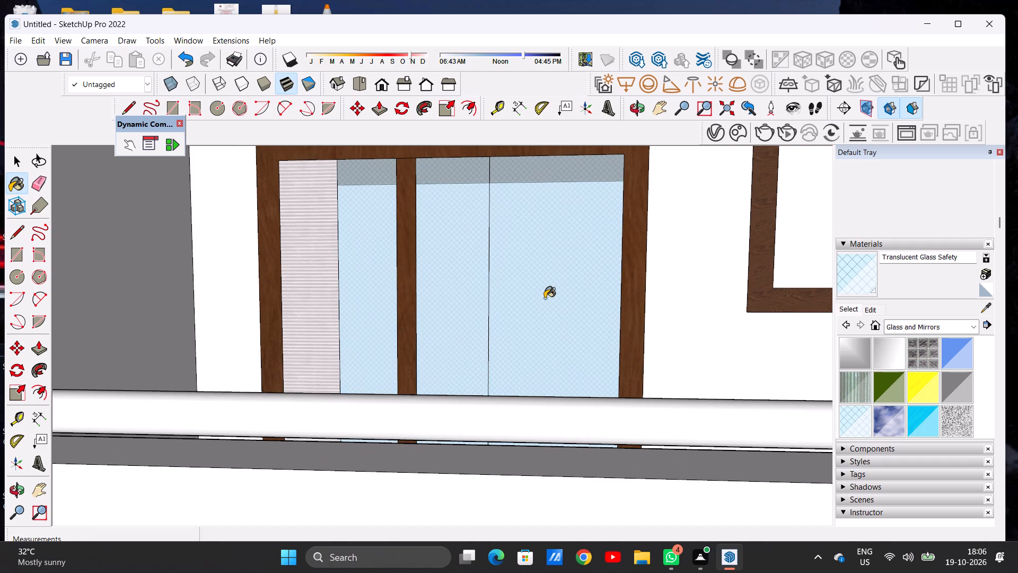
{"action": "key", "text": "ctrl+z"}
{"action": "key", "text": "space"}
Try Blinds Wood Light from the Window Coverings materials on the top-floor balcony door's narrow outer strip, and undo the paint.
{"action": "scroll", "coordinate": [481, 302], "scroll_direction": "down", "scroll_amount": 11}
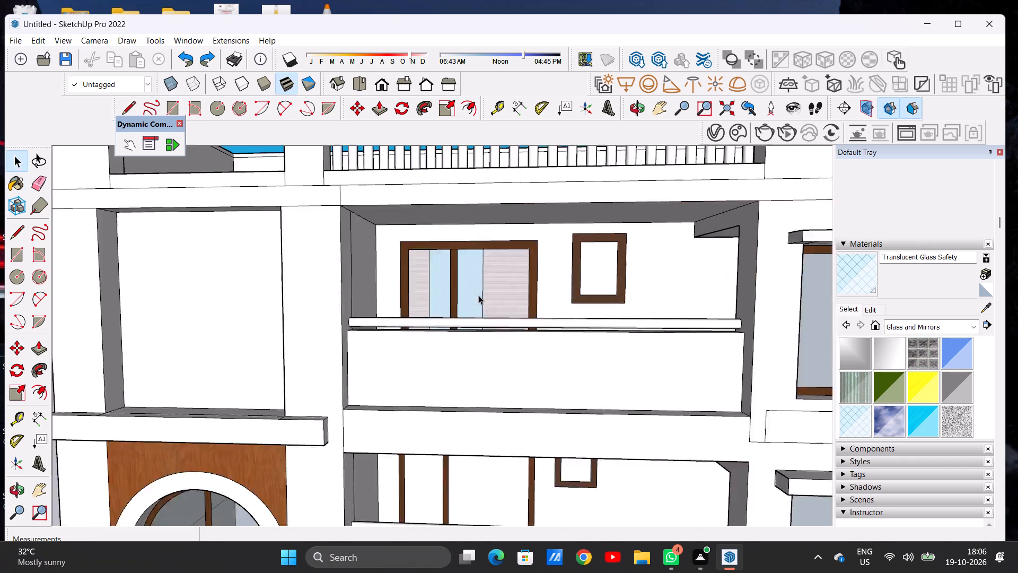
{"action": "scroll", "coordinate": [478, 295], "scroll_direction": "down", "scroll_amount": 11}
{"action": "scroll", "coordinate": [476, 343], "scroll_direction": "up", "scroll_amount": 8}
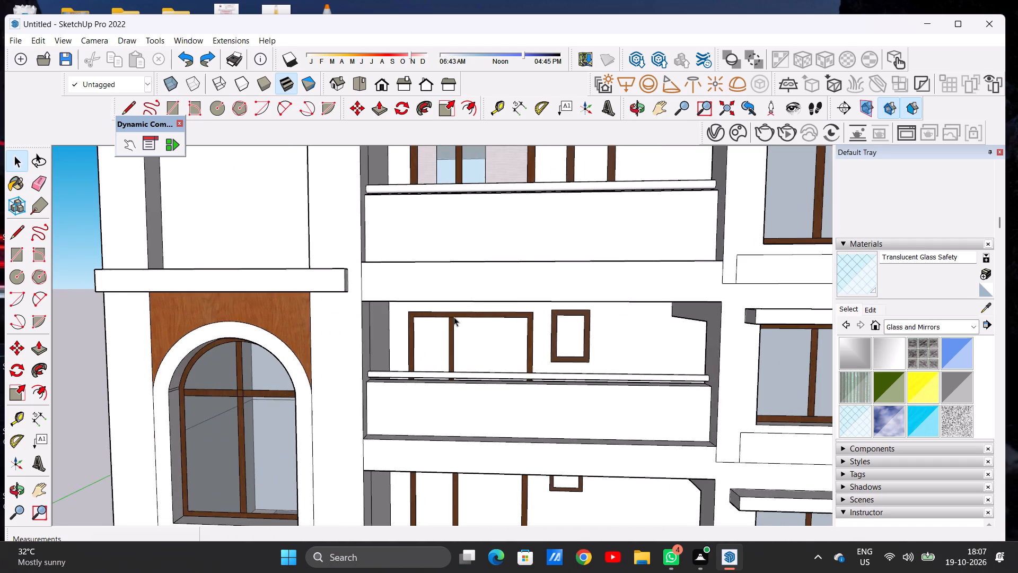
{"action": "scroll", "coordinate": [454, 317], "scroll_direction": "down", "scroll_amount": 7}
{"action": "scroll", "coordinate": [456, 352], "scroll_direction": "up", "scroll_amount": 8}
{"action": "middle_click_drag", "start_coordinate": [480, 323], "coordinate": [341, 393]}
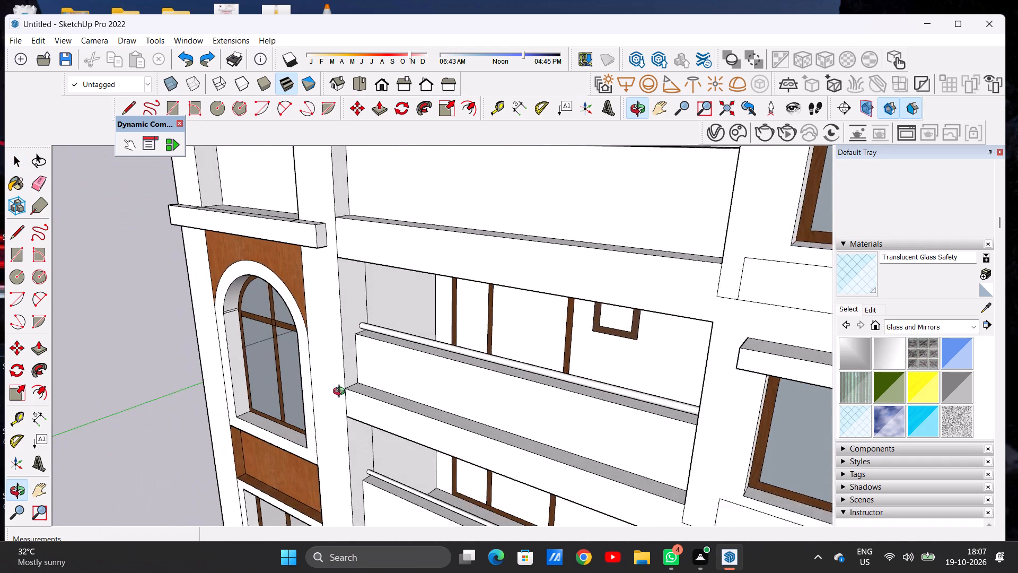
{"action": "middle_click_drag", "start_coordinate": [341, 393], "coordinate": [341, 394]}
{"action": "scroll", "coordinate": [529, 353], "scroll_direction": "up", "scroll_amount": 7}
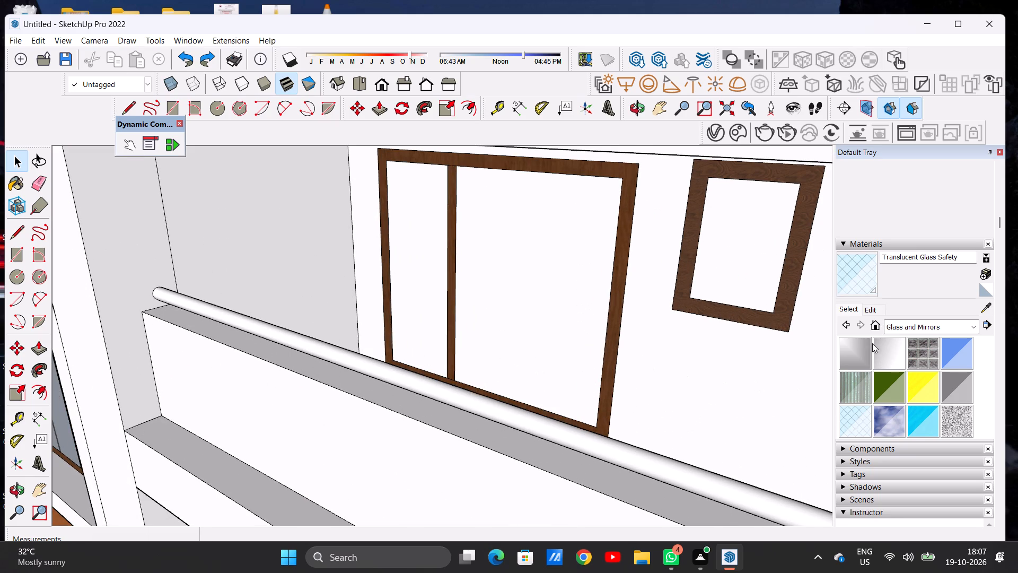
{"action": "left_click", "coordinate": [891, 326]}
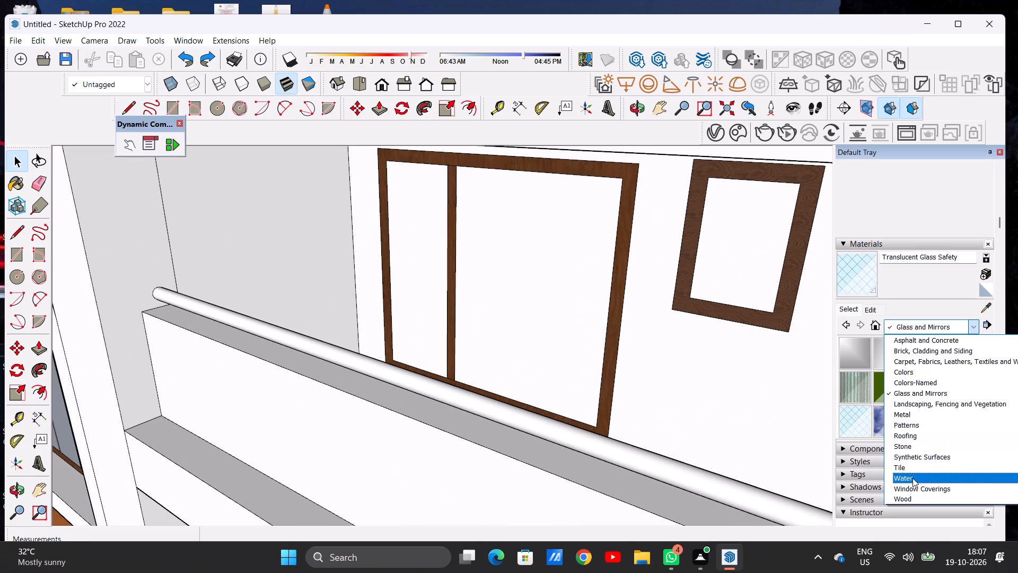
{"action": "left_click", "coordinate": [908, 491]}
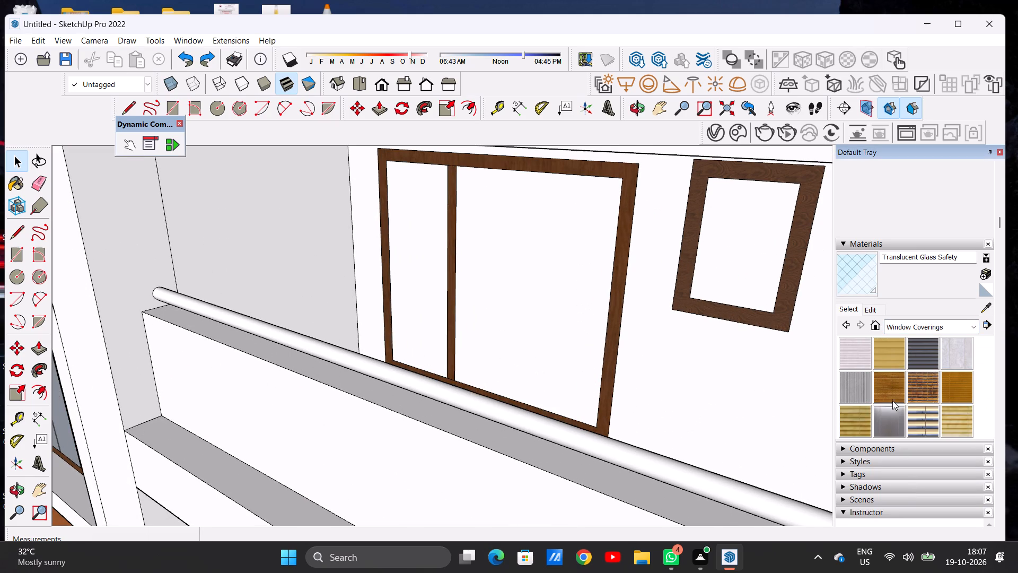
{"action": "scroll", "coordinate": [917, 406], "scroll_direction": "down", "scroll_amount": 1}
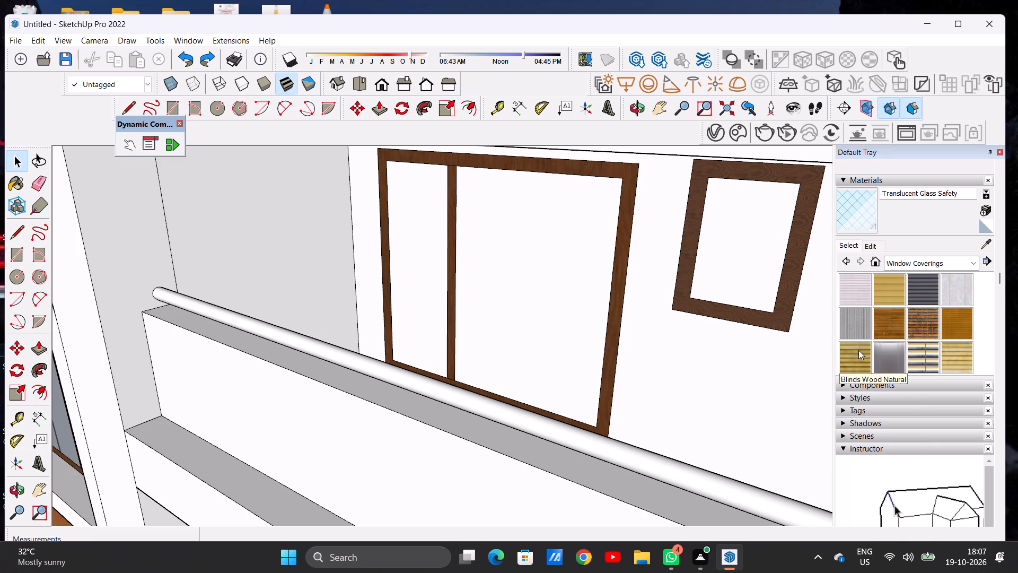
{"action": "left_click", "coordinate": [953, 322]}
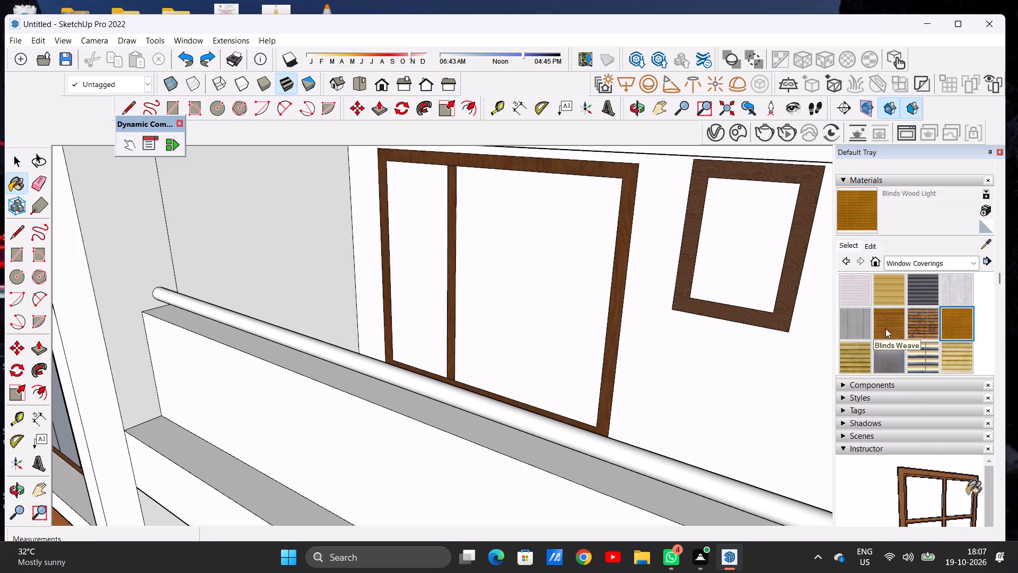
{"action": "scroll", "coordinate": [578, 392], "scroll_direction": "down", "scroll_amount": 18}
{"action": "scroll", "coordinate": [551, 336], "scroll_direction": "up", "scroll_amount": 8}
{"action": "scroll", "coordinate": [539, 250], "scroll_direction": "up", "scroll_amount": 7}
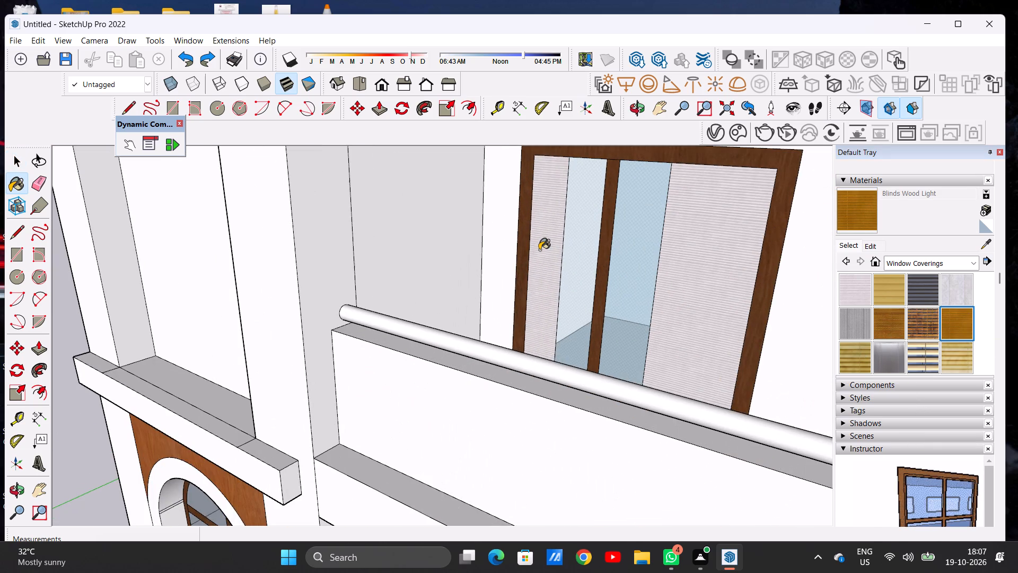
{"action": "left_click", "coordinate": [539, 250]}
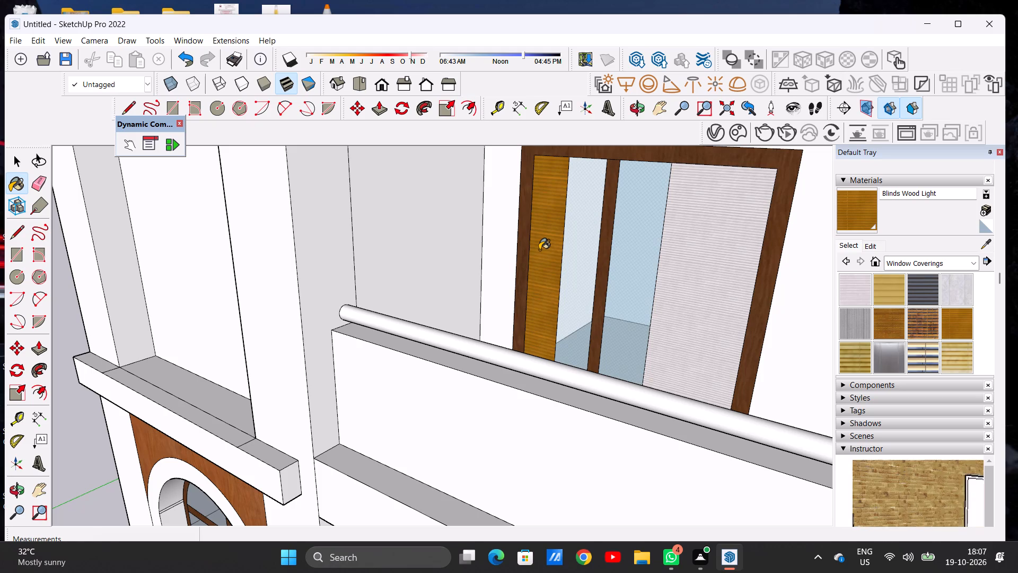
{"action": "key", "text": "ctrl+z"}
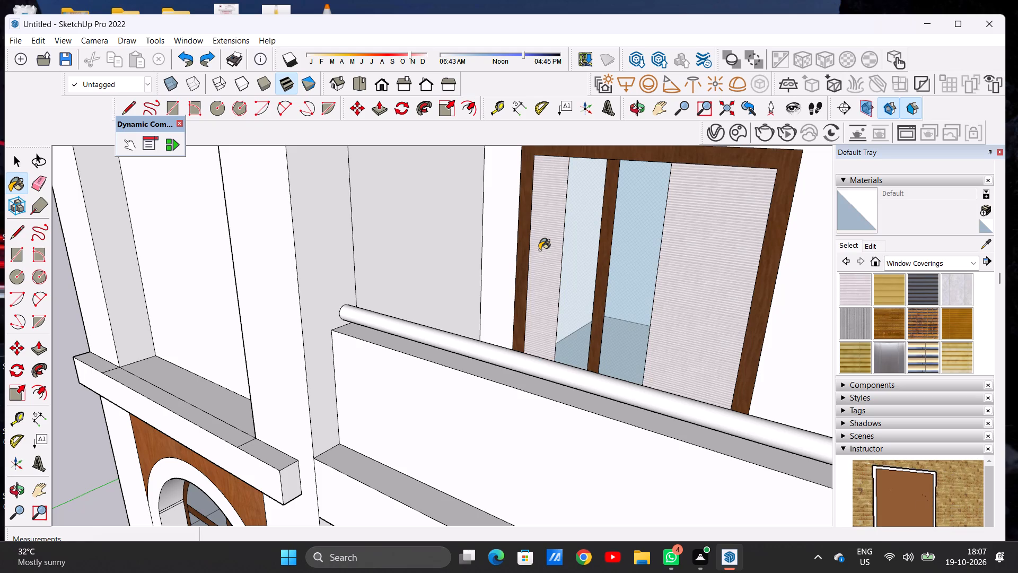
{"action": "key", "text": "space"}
Draw a vertical line about 7' 3" long down the middle of the narrow pane of the balcony door one floor below the top.
{"action": "scroll", "coordinate": [539, 250], "scroll_direction": "down", "scroll_amount": 14}
{"action": "scroll", "coordinate": [572, 345], "scroll_direction": "up", "scroll_amount": 6}
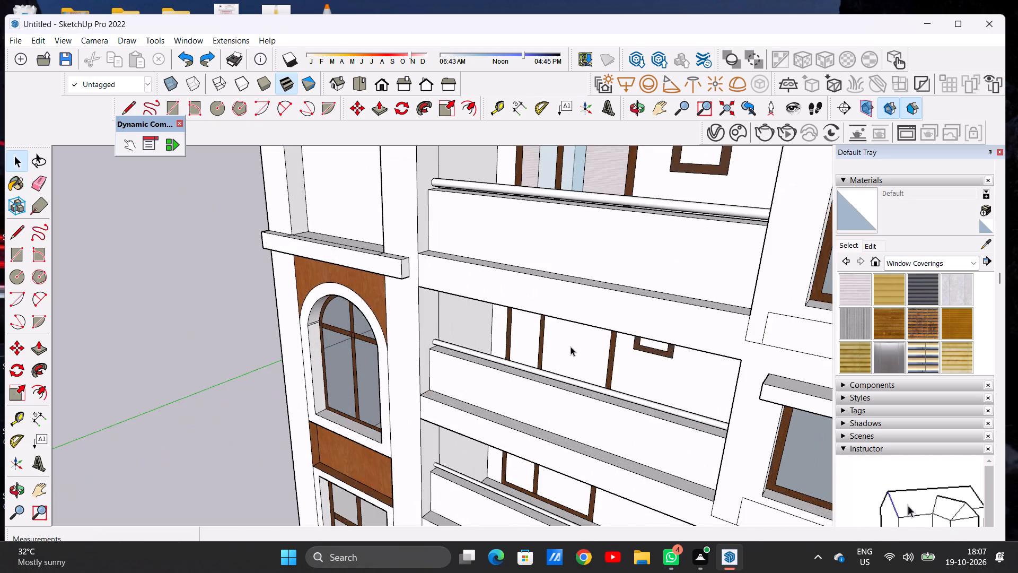
{"action": "scroll", "coordinate": [571, 346], "scroll_direction": "up", "scroll_amount": 8}
{"action": "middle_click_drag", "start_coordinate": [565, 350], "coordinate": [473, 322]}
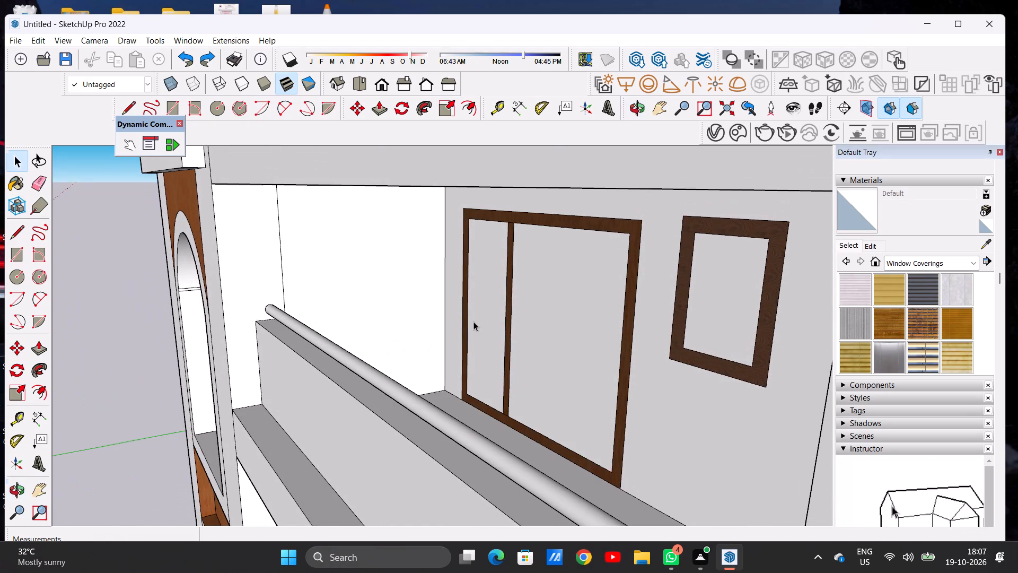
{"action": "key", "text": "l"}
{"action": "scroll", "coordinate": [479, 236], "scroll_direction": "up", "scroll_amount": 2}
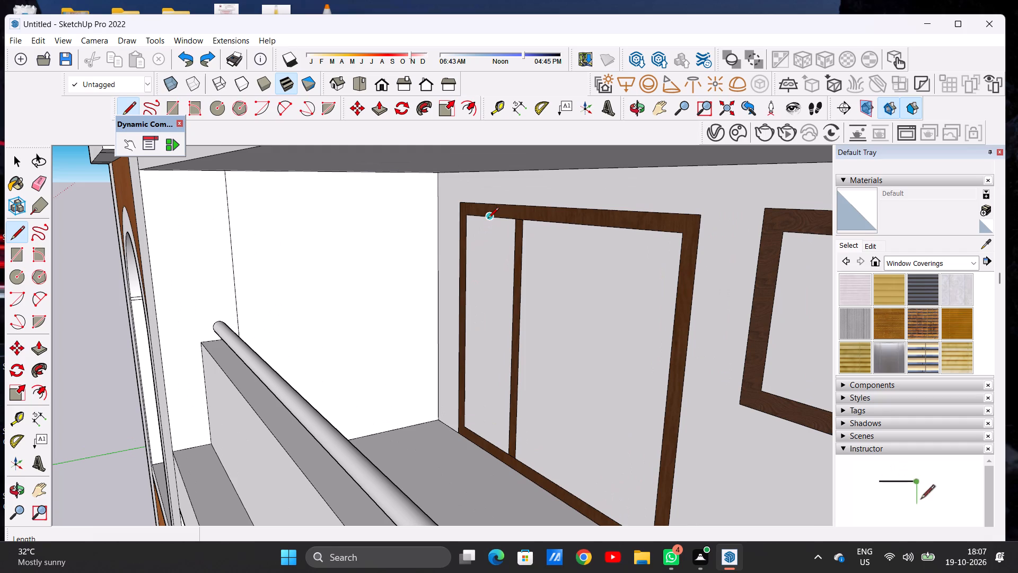
{"action": "left_click", "coordinate": [488, 219]}
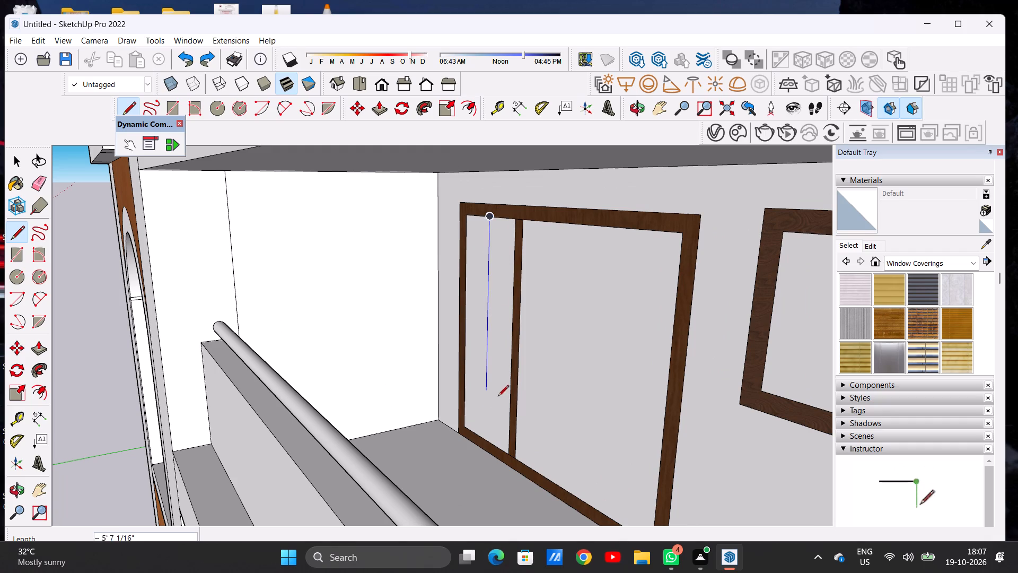
{"action": "left_click", "coordinate": [486, 442]}
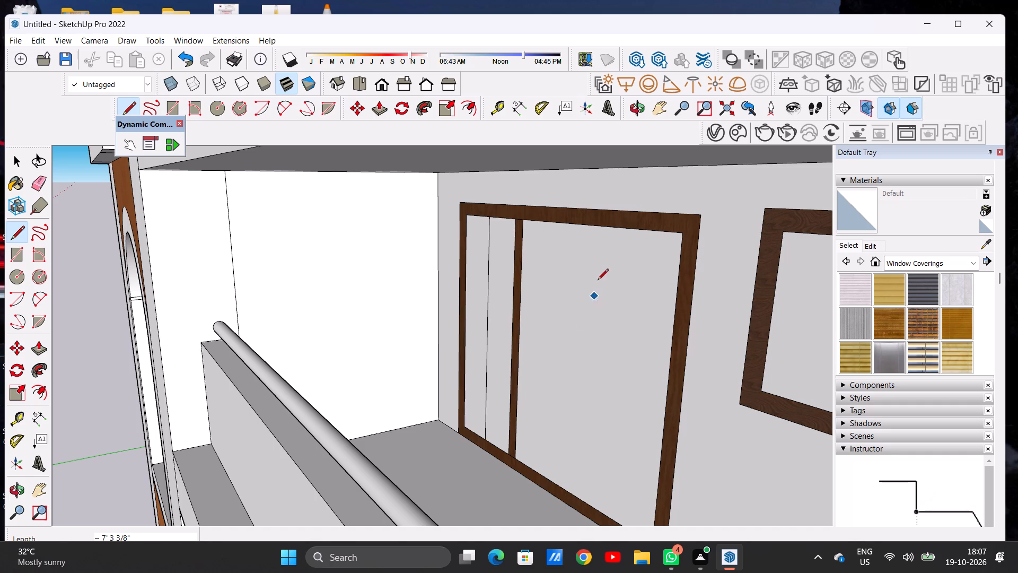
Draw a vertical line about 7' 3" long across the same door's wide pane, nearer the mullion.
{"action": "scroll", "coordinate": [519, 318], "scroll_direction": "down", "scroll_amount": 7}
{"action": "middle_click_drag", "start_coordinate": [529, 343], "coordinate": [511, 332]}
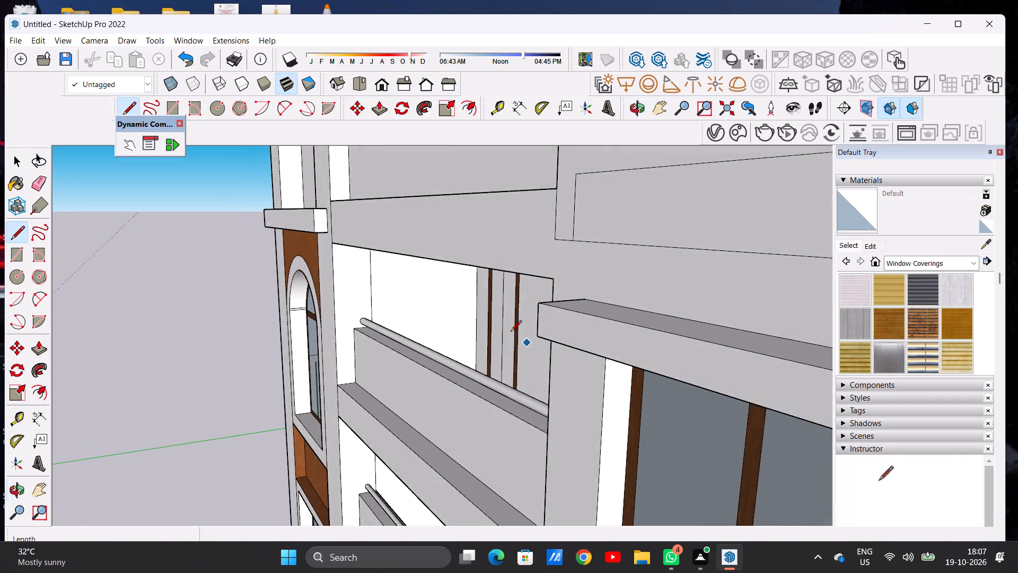
{"action": "scroll", "coordinate": [528, 331], "scroll_direction": "up", "scroll_amount": 4}
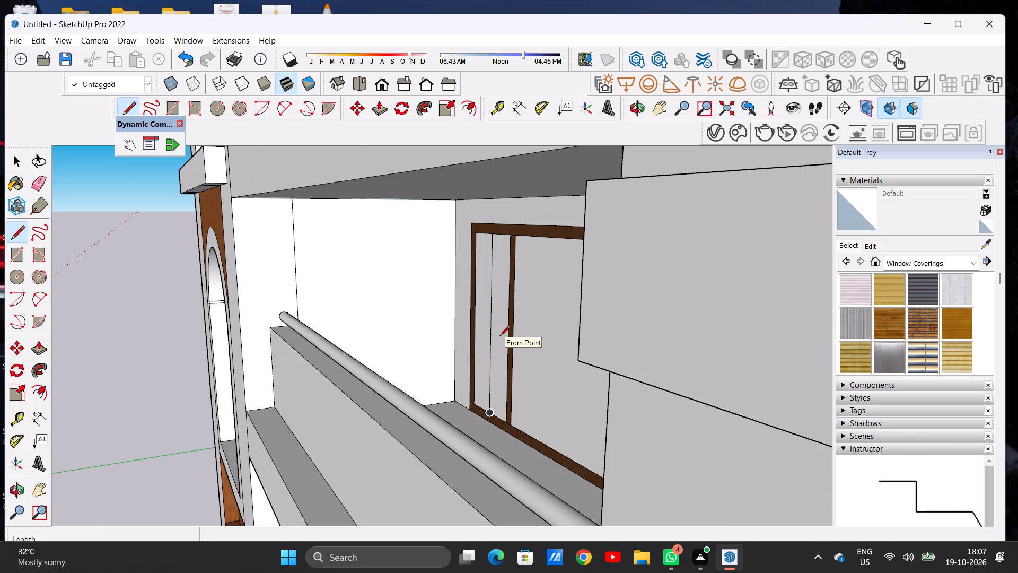
{"action": "middle_click_drag", "start_coordinate": [506, 333], "coordinate": [555, 331]}
{"action": "middle_click_drag", "start_coordinate": [551, 341], "coordinate": [528, 386]}
{"action": "middle_click_drag", "start_coordinate": [528, 386], "coordinate": [540, 336]}
{"action": "middle_click_drag", "start_coordinate": [563, 400], "coordinate": [554, 358]}
{"action": "scroll", "coordinate": [554, 358], "scroll_direction": "down", "scroll_amount": 6}
{"action": "scroll", "coordinate": [554, 358], "scroll_direction": "up", "scroll_amount": 6}
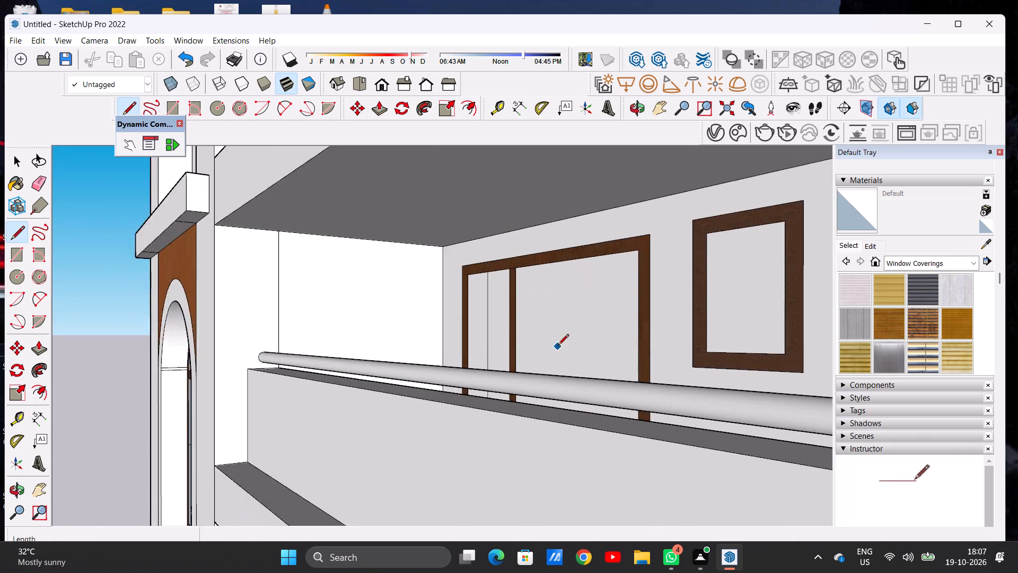
{"action": "scroll", "coordinate": [558, 346], "scroll_direction": "up", "scroll_amount": 1}
{"action": "middle_click_drag", "start_coordinate": [558, 346], "coordinate": [581, 367]}
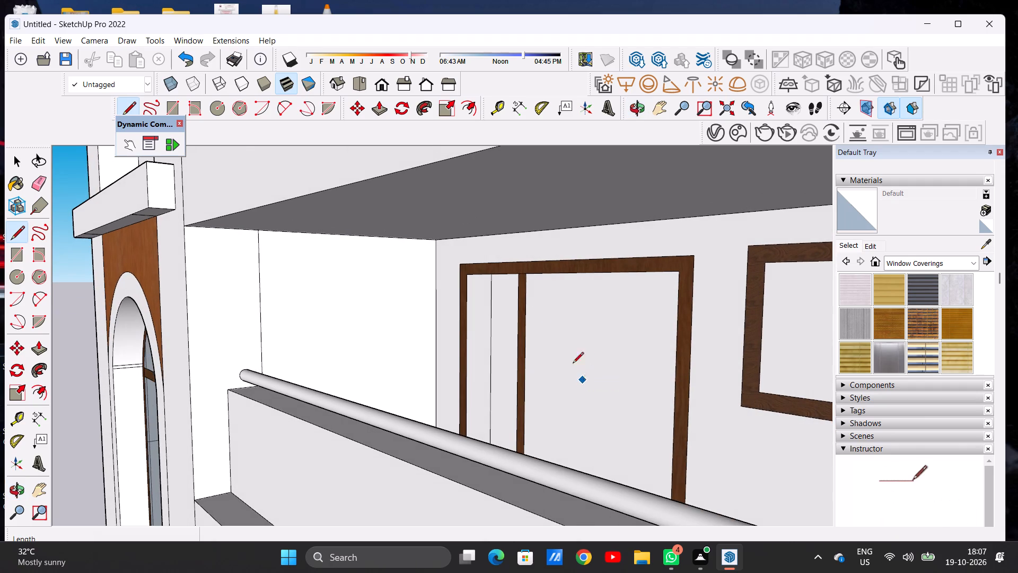
{"action": "scroll", "coordinate": [529, 289], "scroll_direction": "down", "scroll_amount": 7}
{"action": "middle_click_drag", "start_coordinate": [565, 357], "coordinate": [555, 408]}
{"action": "scroll", "coordinate": [590, 341], "scroll_direction": "up", "scroll_amount": 7}
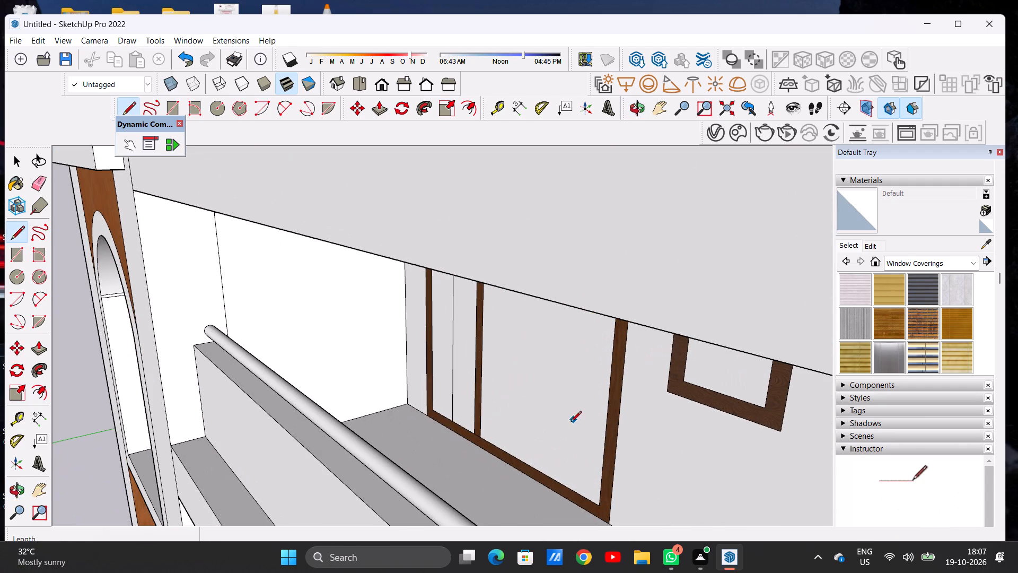
{"action": "middle_click_drag", "start_coordinate": [550, 442], "coordinate": [549, 406]}
{"action": "middle_click_drag", "start_coordinate": [549, 410], "coordinate": [526, 436]}
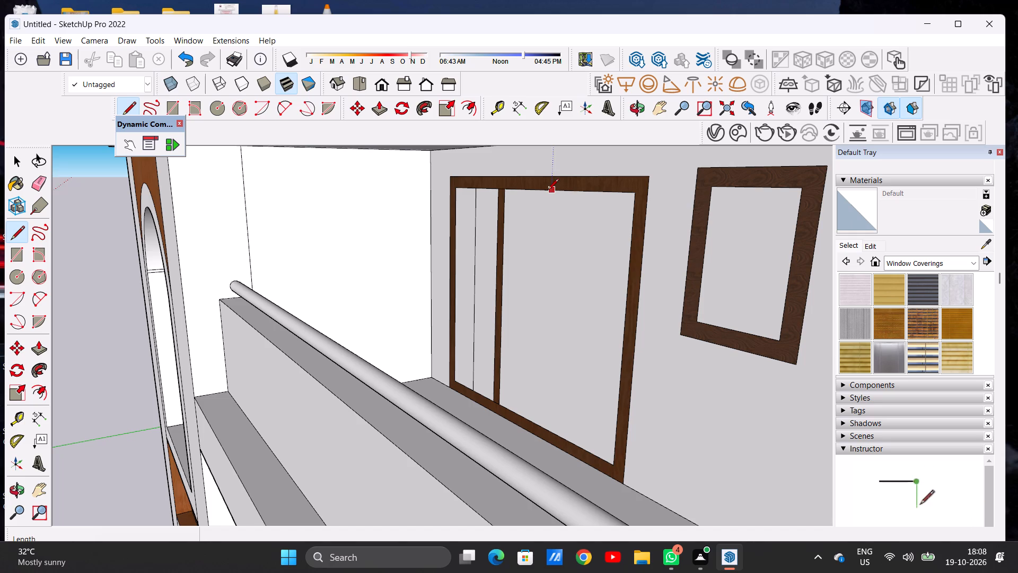
{"action": "left_click", "coordinate": [548, 190]}
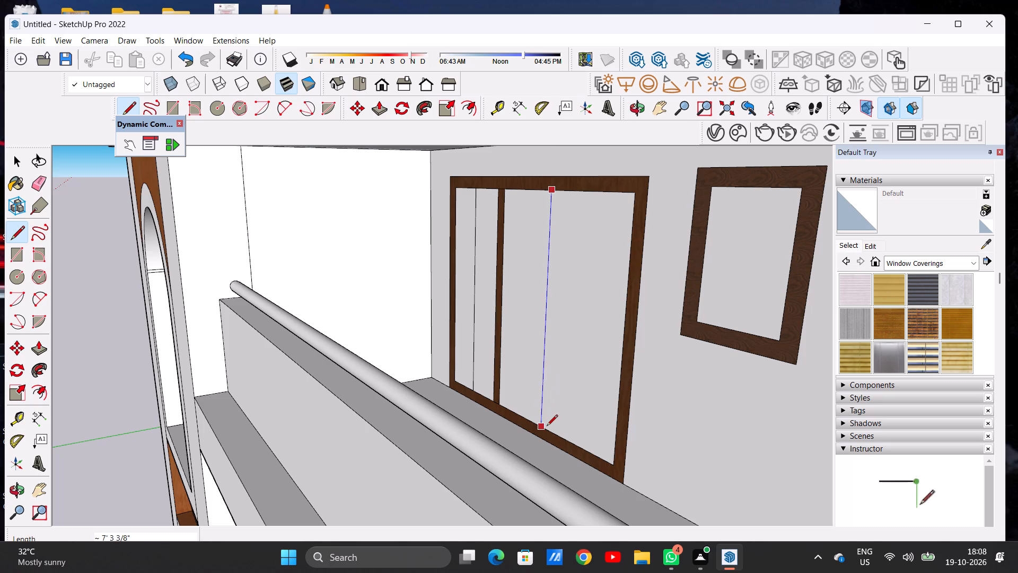
{"action": "left_click", "coordinate": [547, 427]}
{"action": "key", "text": "space"}
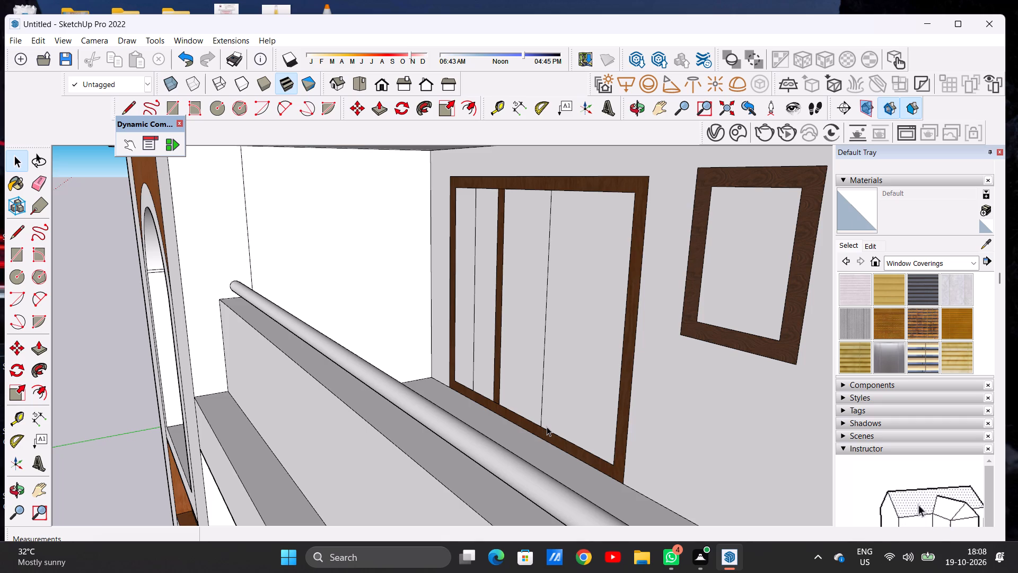
Examine the divided panes of the balcony door one floor below the top, from the front and up close.
{"action": "scroll", "coordinate": [547, 427], "scroll_direction": "down", "scroll_amount": 4}
{"action": "middle_click_drag", "start_coordinate": [486, 394], "coordinate": [594, 383]}
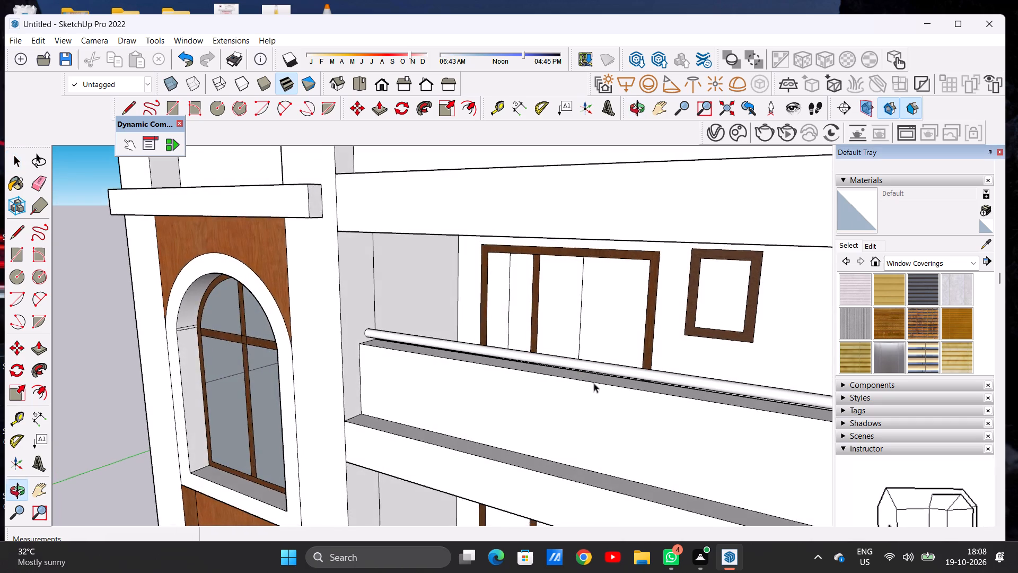
{"action": "scroll", "coordinate": [546, 388], "scroll_direction": "down", "scroll_amount": 7}
{"action": "middle_click_drag", "start_coordinate": [540, 363], "coordinate": [598, 352]}
{"action": "scroll", "coordinate": [562, 333], "scroll_direction": "up", "scroll_amount": 8}
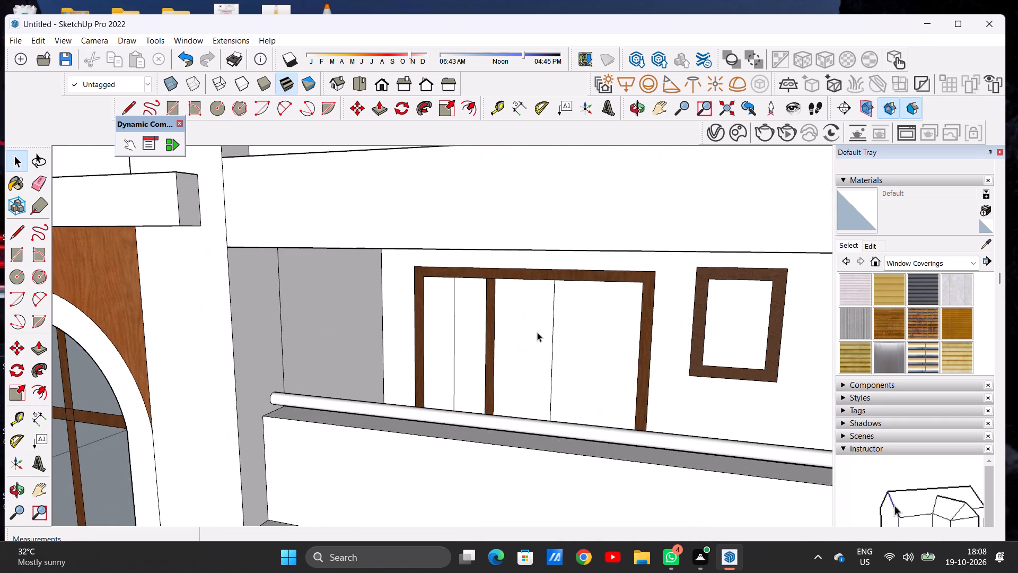
{"action": "scroll", "coordinate": [513, 350], "scroll_direction": "down", "scroll_amount": 5}
{"action": "middle_click_drag", "start_coordinate": [500, 341], "coordinate": [551, 329]}
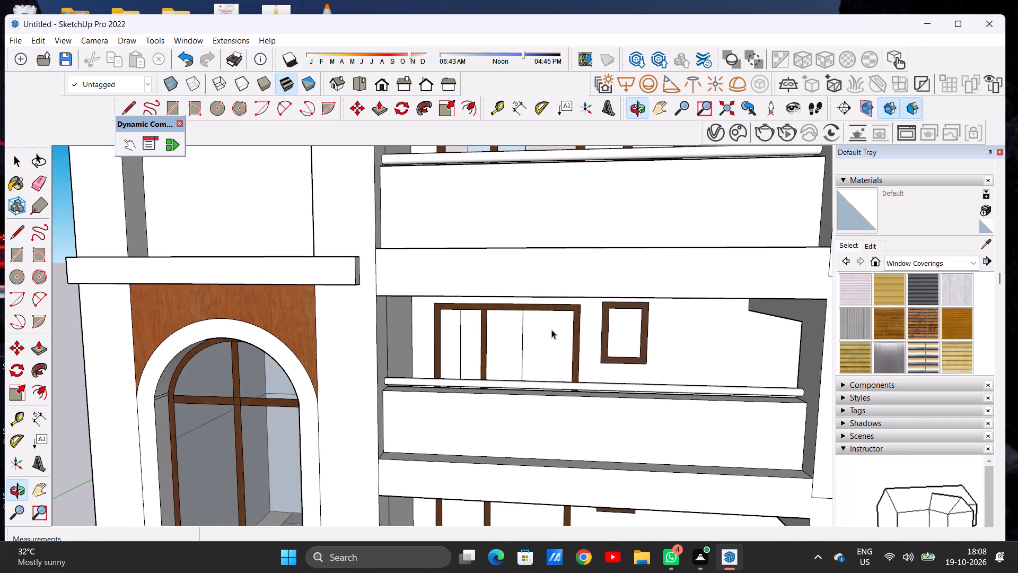
{"action": "scroll", "coordinate": [547, 330], "scroll_direction": "up", "scroll_amount": 6}
{"action": "scroll", "coordinate": [520, 334], "scroll_direction": "down", "scroll_amount": 1}
{"action": "scroll", "coordinate": [464, 361], "scroll_direction": "up", "scroll_amount": 4}
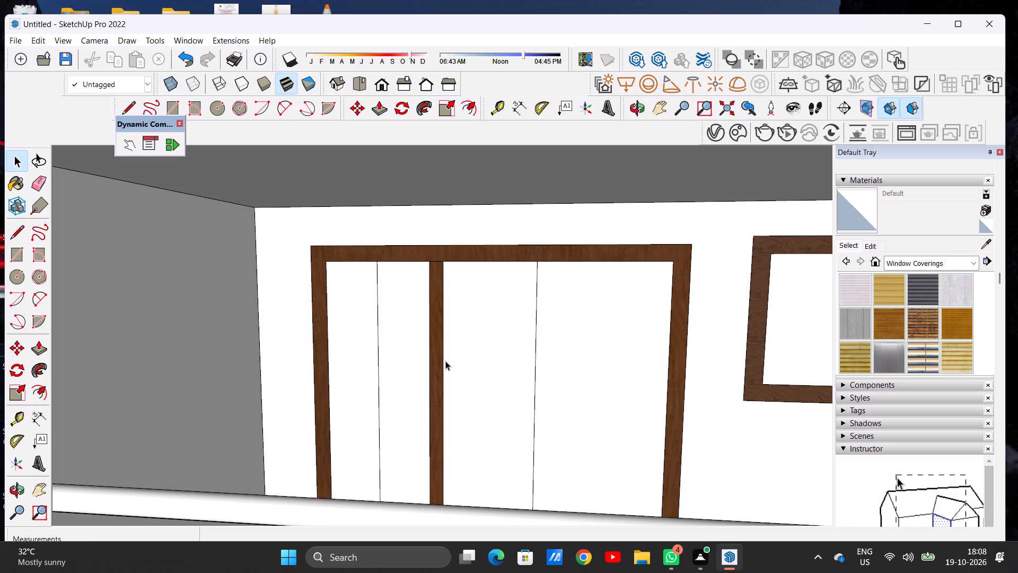
Paint both outer strips of the balcony door one floor below the top with Blinds Cellular White from Window Coverings.
{"action": "scroll", "coordinate": [445, 361], "scroll_direction": "down", "scroll_amount": 11}
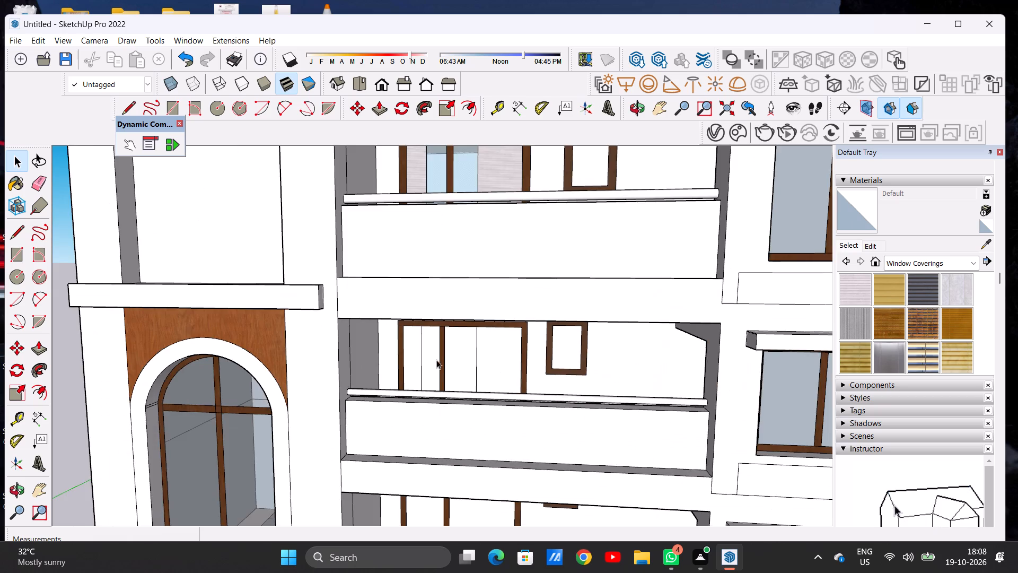
{"action": "middle_click_drag", "start_coordinate": [434, 360], "coordinate": [441, 357]}
{"action": "scroll", "coordinate": [441, 357], "scroll_direction": "up", "scroll_amount": 9}
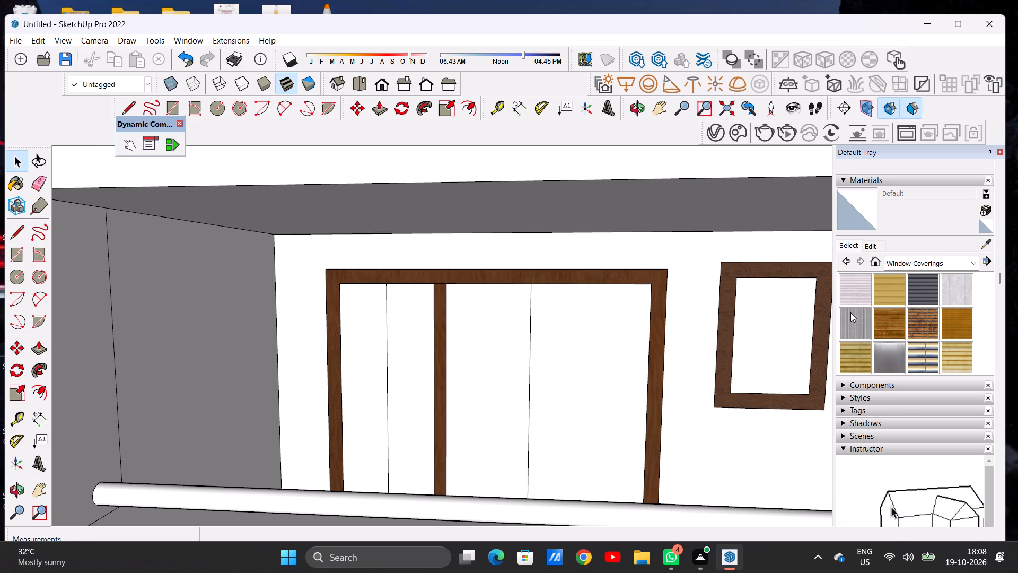
{"action": "left_click", "coordinate": [847, 293]}
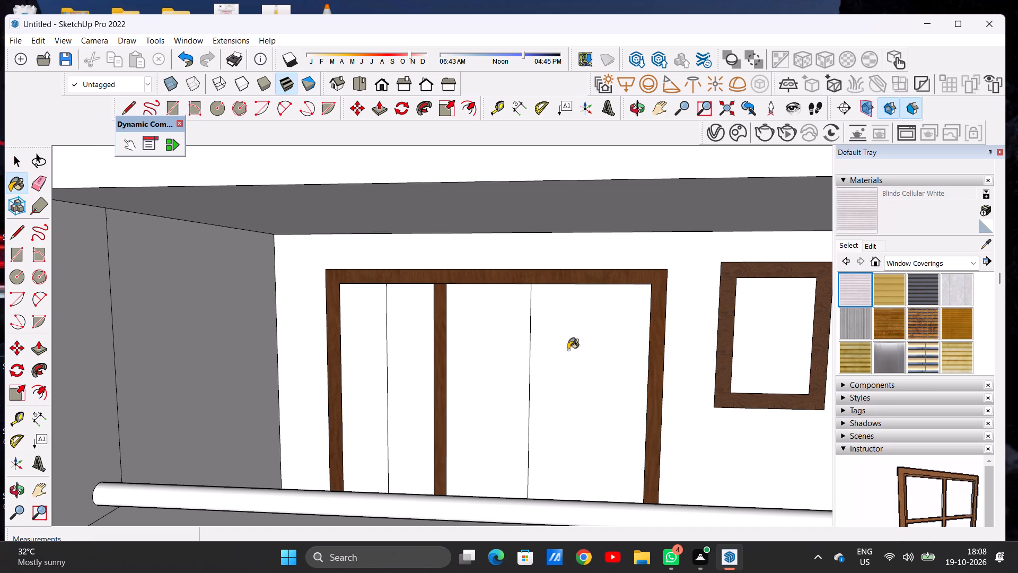
{"action": "left_click", "coordinate": [368, 383]}
{"action": "left_click", "coordinate": [550, 376]}
{"action": "scroll", "coordinate": [429, 402], "scroll_direction": "down", "scroll_amount": 3}
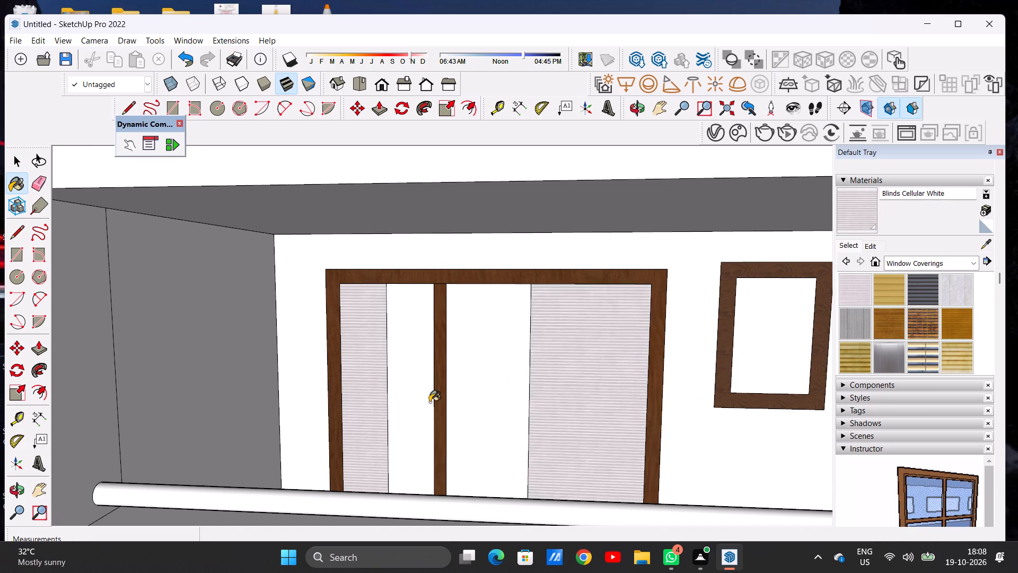
{"action": "scroll", "coordinate": [429, 402], "scroll_direction": "down", "scroll_amount": 3}
{"action": "scroll", "coordinate": [441, 401], "scroll_direction": "up", "scroll_amount": 6}
{"action": "key", "text": "space"}
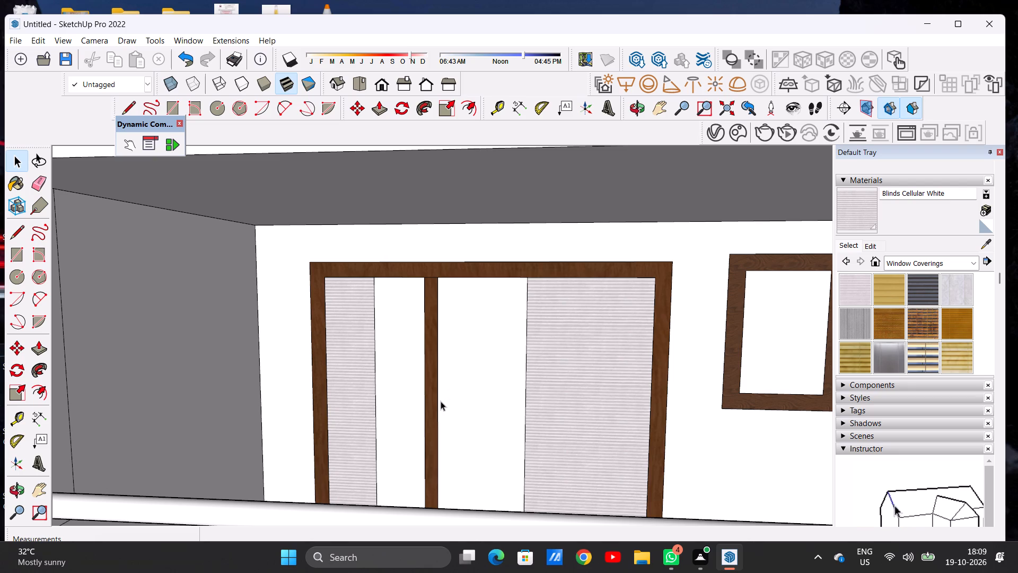
Paint the two inner strips beside that door's mullion with Translucent Glass Safety from the Glass and Mirrors materials.
{"action": "scroll", "coordinate": [469, 394], "scroll_direction": "down", "scroll_amount": 7}
{"action": "scroll", "coordinate": [470, 394], "scroll_direction": "up", "scroll_amount": 4}
{"action": "scroll", "coordinate": [470, 394], "scroll_direction": "down", "scroll_amount": 1}
{"action": "scroll", "coordinate": [470, 394], "scroll_direction": "up", "scroll_amount": 1}
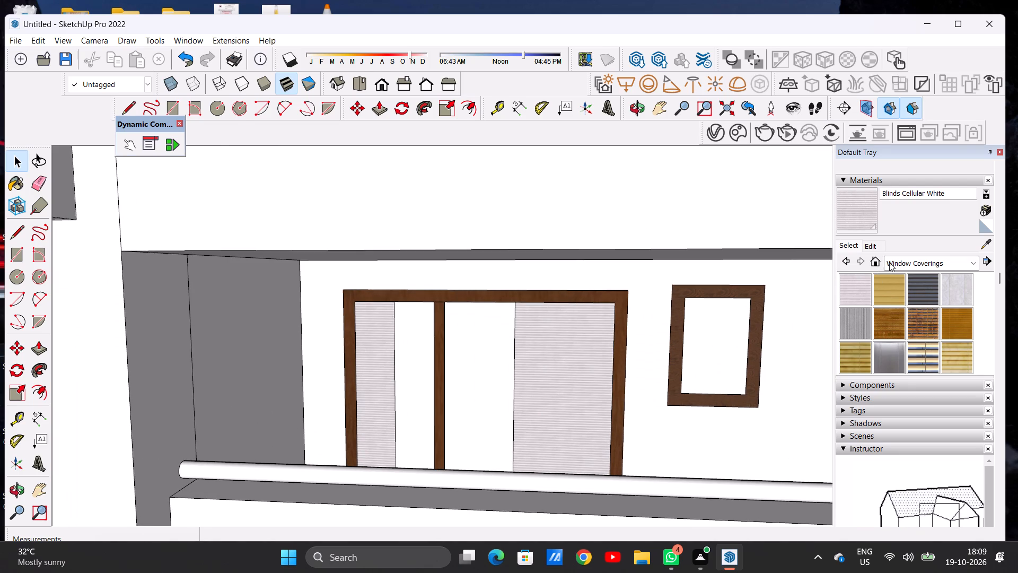
{"action": "left_click", "coordinate": [889, 262]}
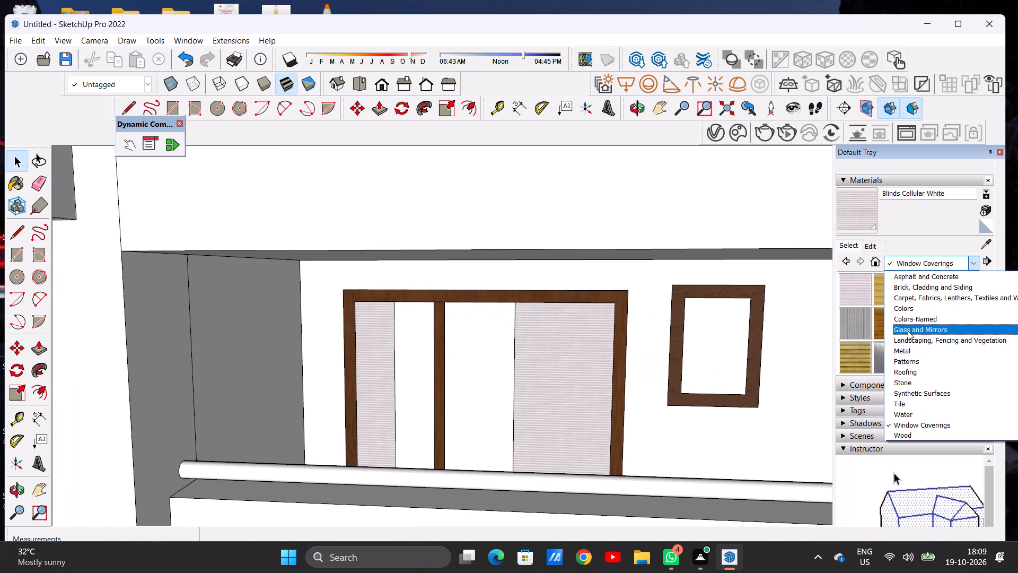
{"action": "left_click", "coordinate": [908, 331]}
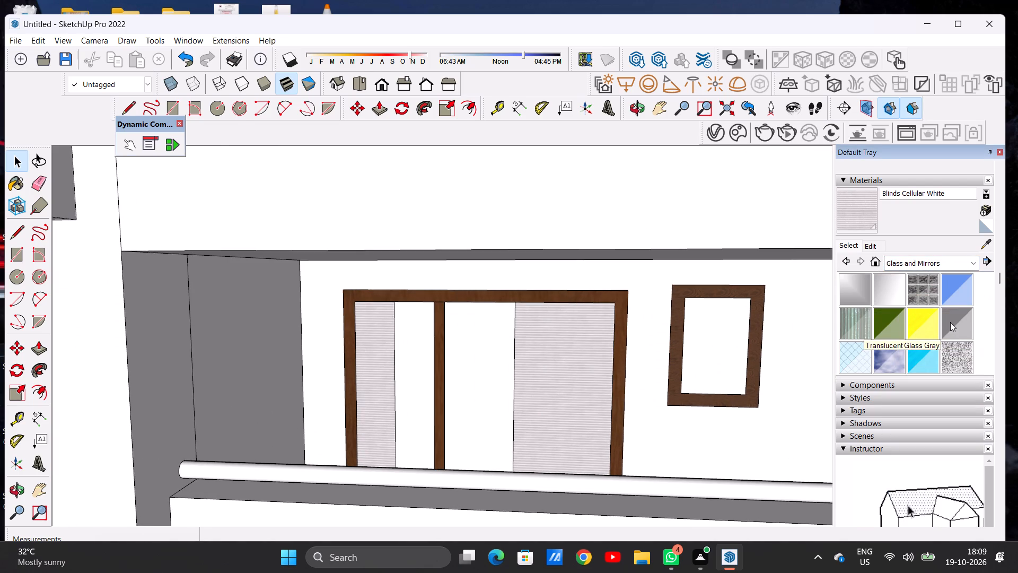
{"action": "left_click", "coordinate": [856, 348]}
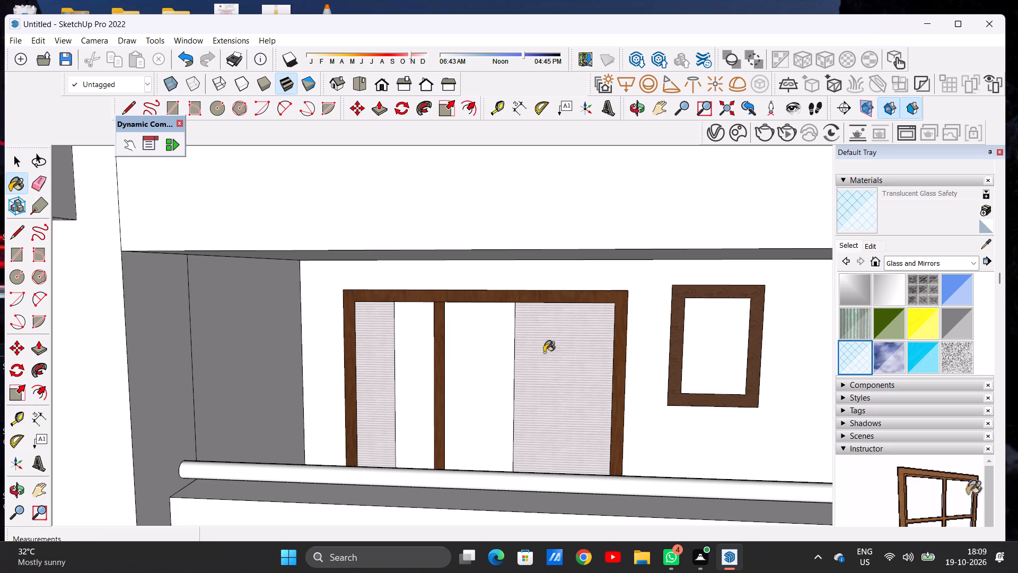
{"action": "left_click", "coordinate": [428, 361]}
{"action": "left_click", "coordinate": [446, 365]}
{"action": "scroll", "coordinate": [471, 391], "scroll_direction": "up", "scroll_amount": 7}
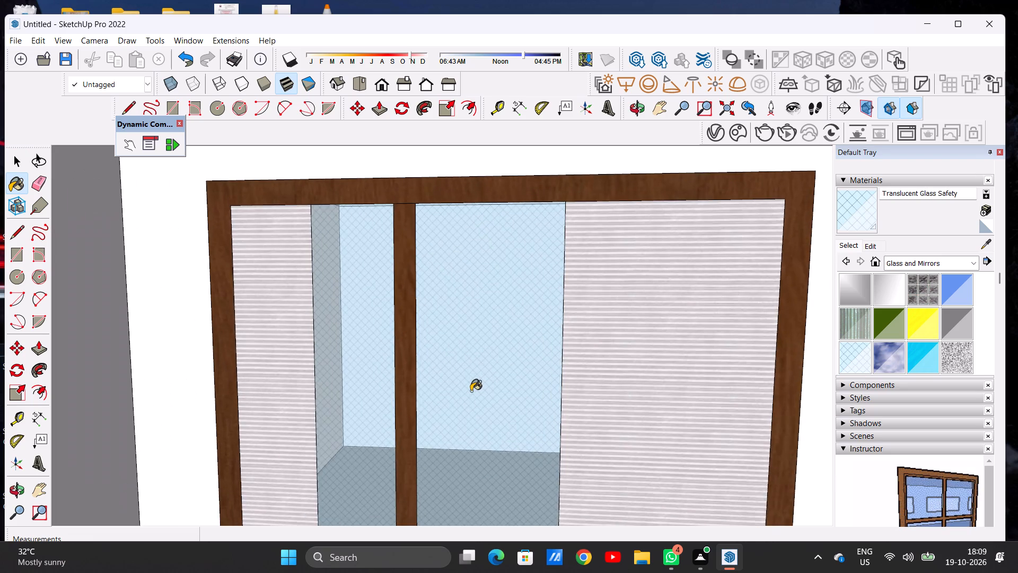
{"action": "scroll", "coordinate": [471, 391], "scroll_direction": "down", "scroll_amount": 14}
{"action": "middle_click_drag", "start_coordinate": [493, 388], "coordinate": [481, 395]}
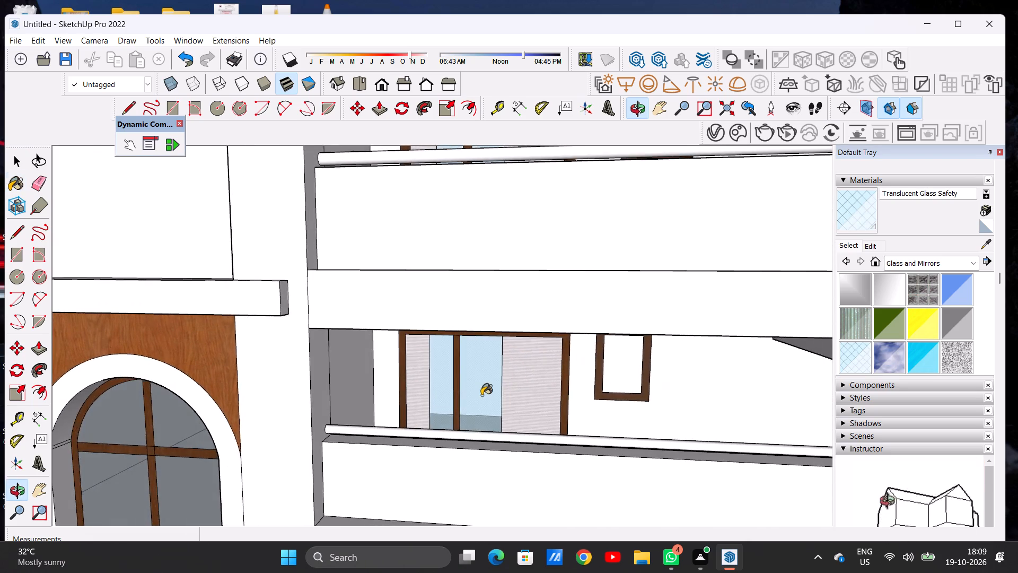
{"action": "scroll", "coordinate": [476, 395], "scroll_direction": "down", "scroll_amount": 8}
{"action": "scroll", "coordinate": [475, 395], "scroll_direction": "up", "scroll_amount": 8}
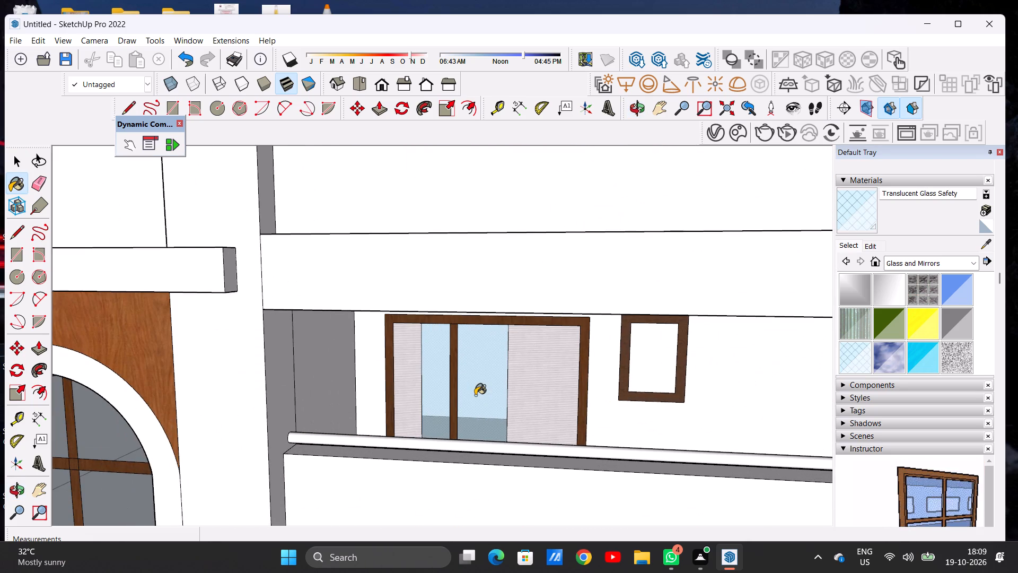
{"action": "key", "text": "space"}
Draw a full-height vertical line down the middle of the narrow pane of the lowest balcony's door.
{"action": "scroll", "coordinate": [465, 348], "scroll_direction": "down", "scroll_amount": 3}
{"action": "scroll", "coordinate": [465, 348], "scroll_direction": "up", "scroll_amount": 1}
{"action": "scroll", "coordinate": [465, 348], "scroll_direction": "down", "scroll_amount": 7}
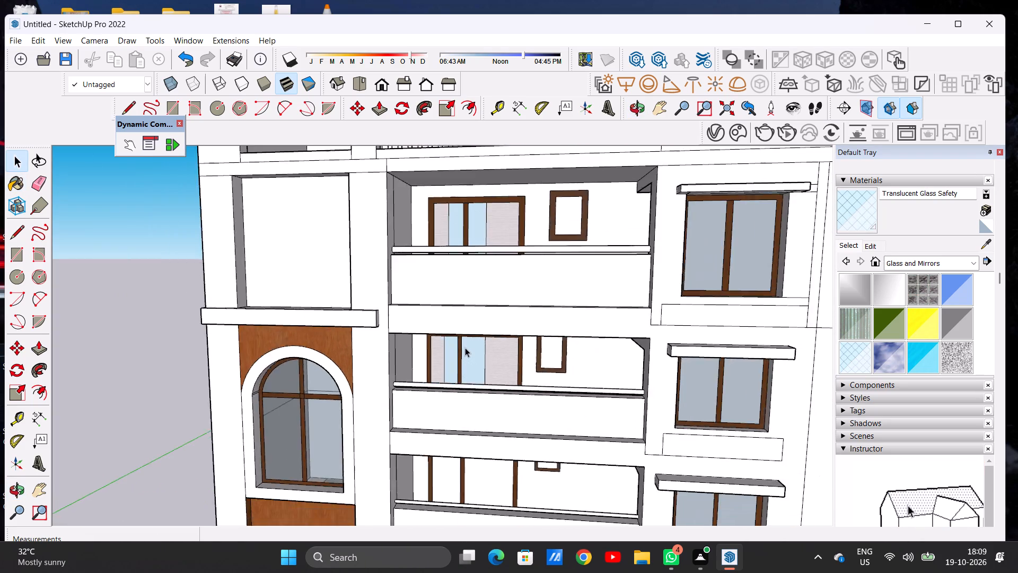
{"action": "scroll", "coordinate": [465, 348], "scroll_direction": "down", "scroll_amount": 7}
{"action": "scroll", "coordinate": [472, 418], "scroll_direction": "up", "scroll_amount": 13}
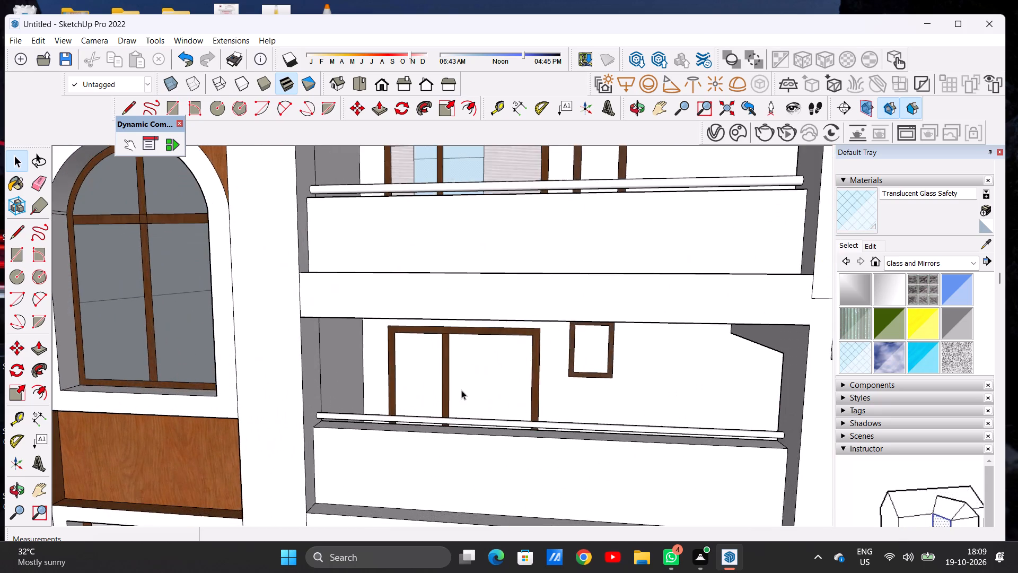
{"action": "middle_click_drag", "start_coordinate": [494, 381], "coordinate": [369, 421]}
{"action": "scroll", "coordinate": [409, 388], "scroll_direction": "up", "scroll_amount": 6}
{"action": "middle_click_drag", "start_coordinate": [542, 387], "coordinate": [534, 369]}
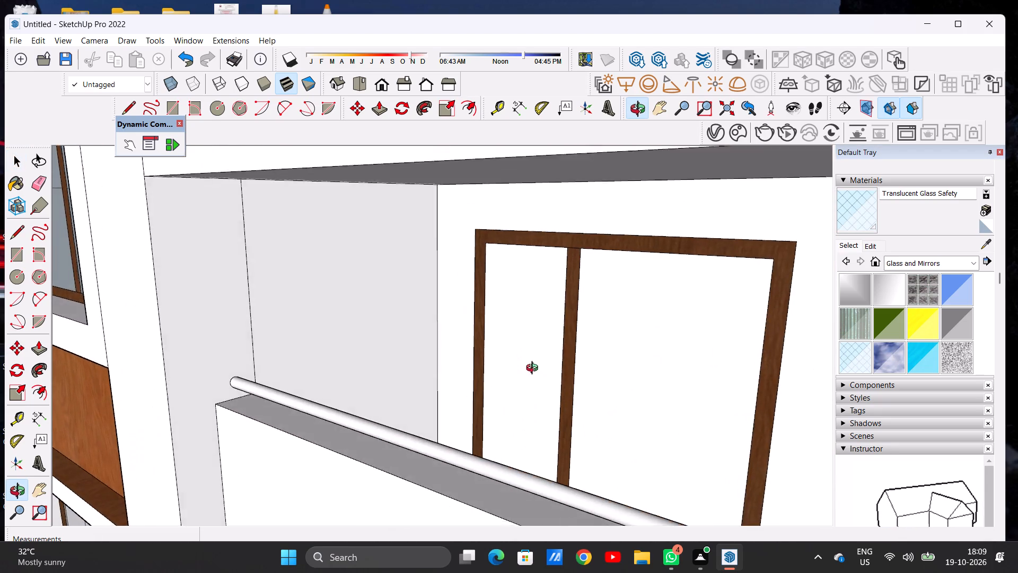
{"action": "middle_click_drag", "start_coordinate": [534, 369], "coordinate": [522, 388]}
{"action": "middle_click_drag", "start_coordinate": [522, 388], "coordinate": [521, 376]}
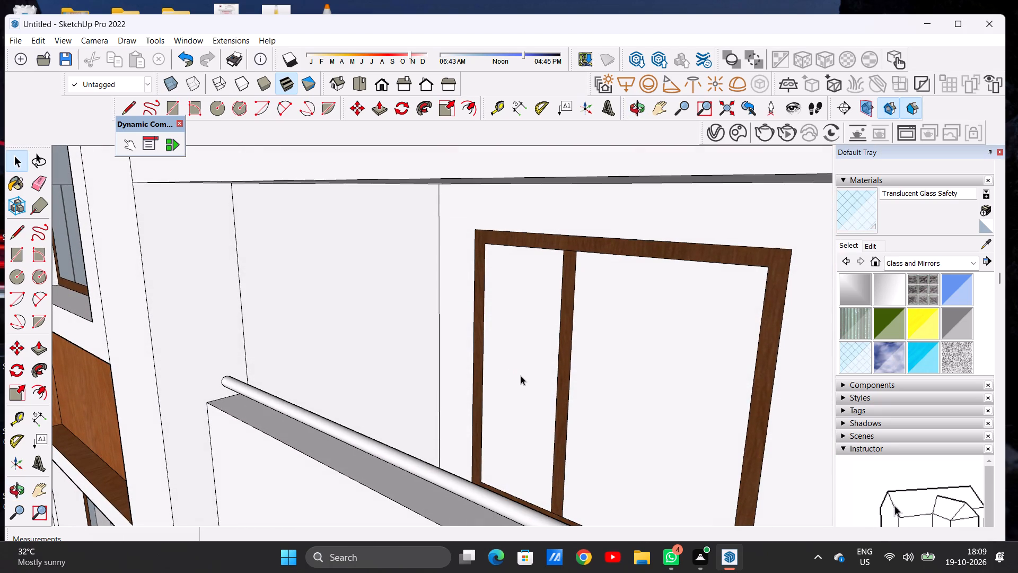
{"action": "key", "text": "l"}
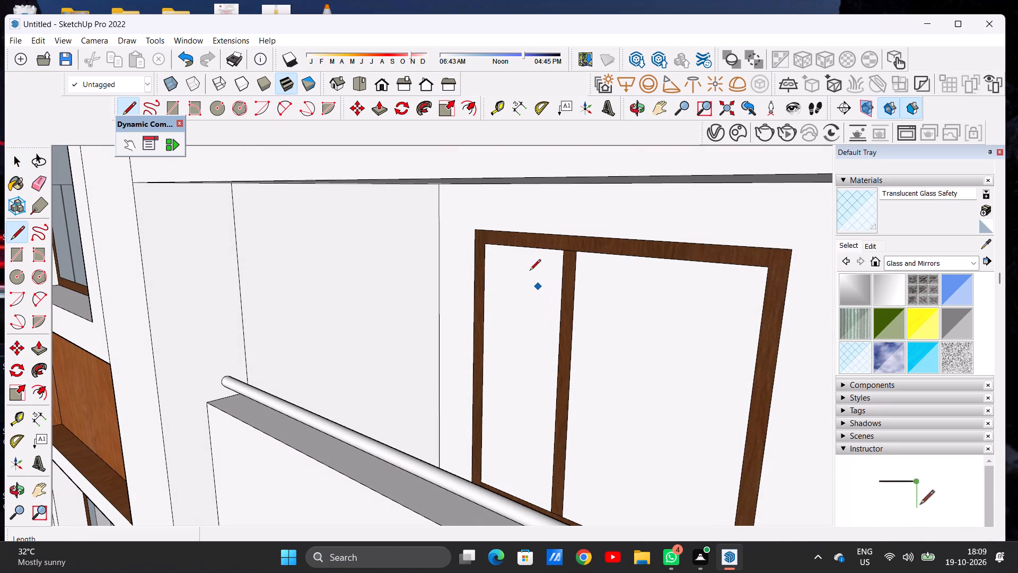
{"action": "left_click", "coordinate": [520, 246]}
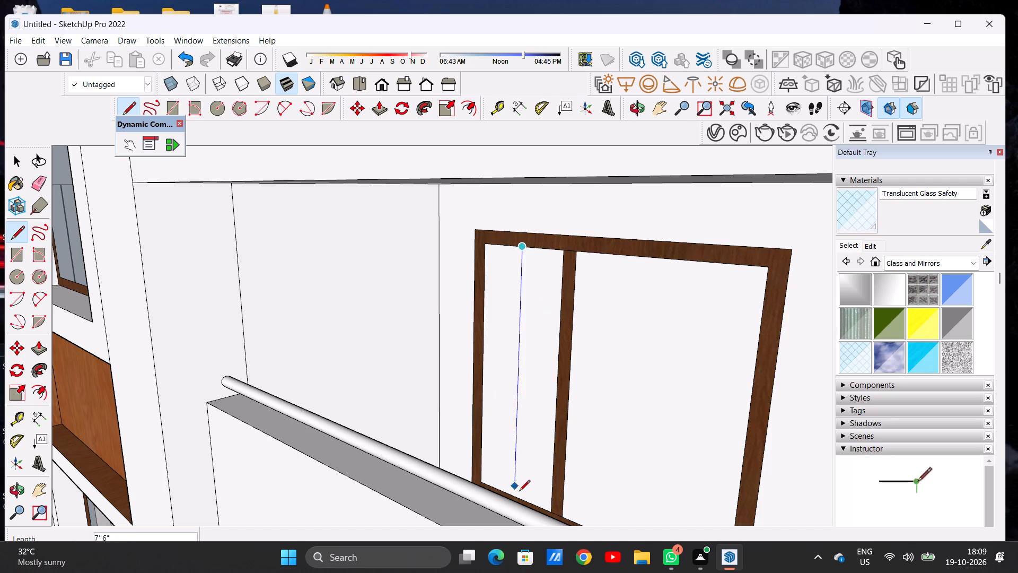
{"action": "left_click", "coordinate": [519, 496]}
Draw a vertical line about 7' 10" long across the same door's wide pane, nearer the mullion.
{"action": "scroll", "coordinate": [591, 362], "scroll_direction": "down", "scroll_amount": 7}
{"action": "middle_click_drag", "start_coordinate": [601, 381], "coordinate": [608, 379]}
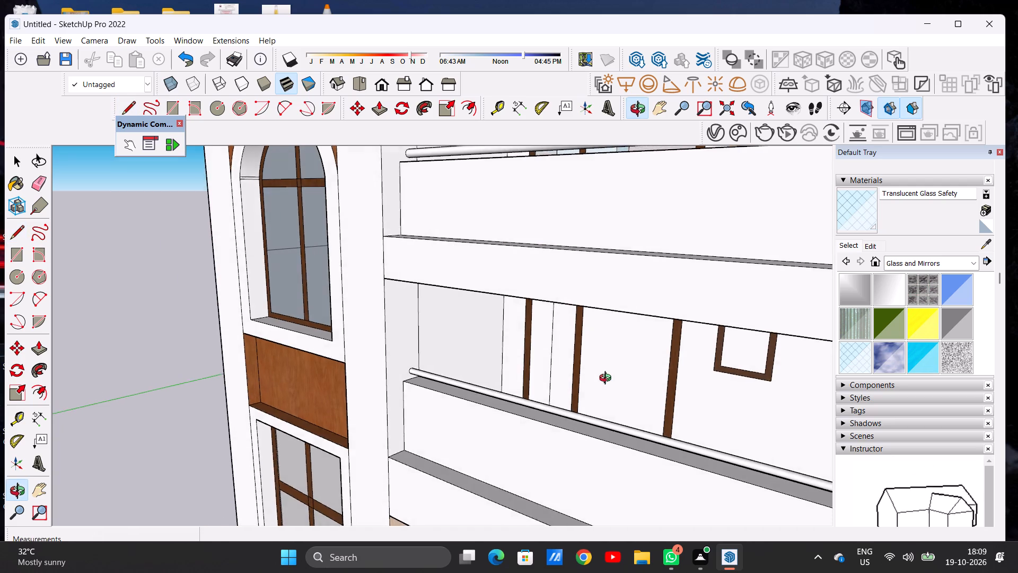
{"action": "middle_click_drag", "start_coordinate": [608, 379], "coordinate": [548, 365]}
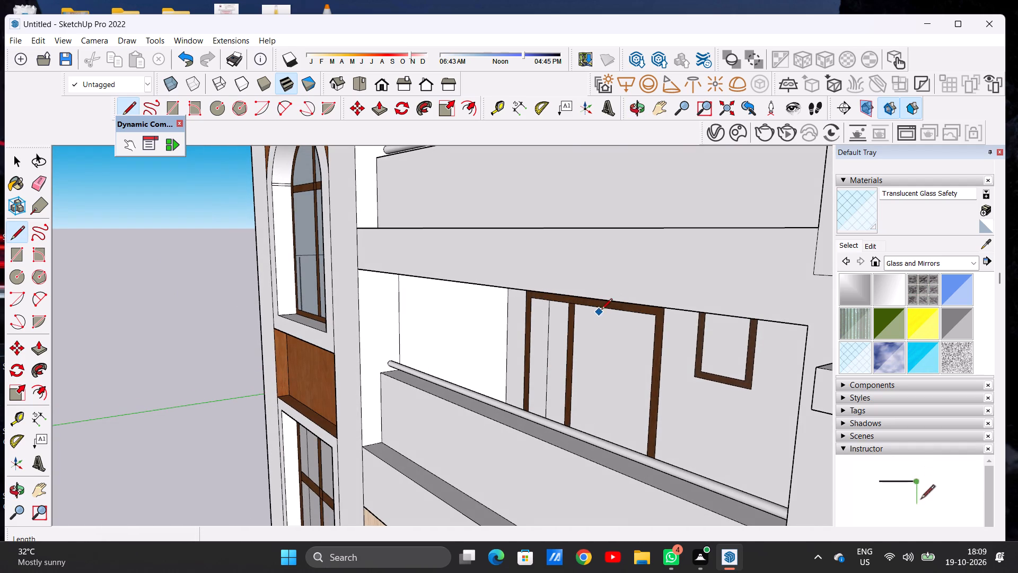
{"action": "left_click", "coordinate": [602, 309]}
{"action": "scroll", "coordinate": [604, 393], "scroll_direction": "down", "scroll_amount": 5}
{"action": "middle_click_drag", "start_coordinate": [604, 393], "coordinate": [593, 429]}
{"action": "scroll", "coordinate": [596, 429], "scroll_direction": "up", "scroll_amount": 6}
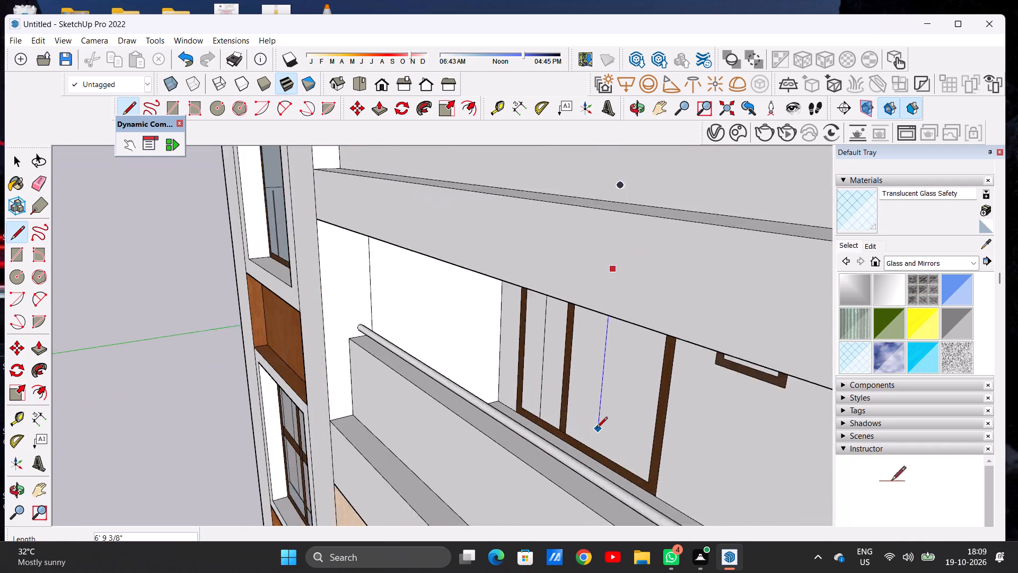
{"action": "scroll", "coordinate": [596, 429], "scroll_direction": "up", "scroll_amount": 5}
{"action": "left_click", "coordinate": [596, 463]}
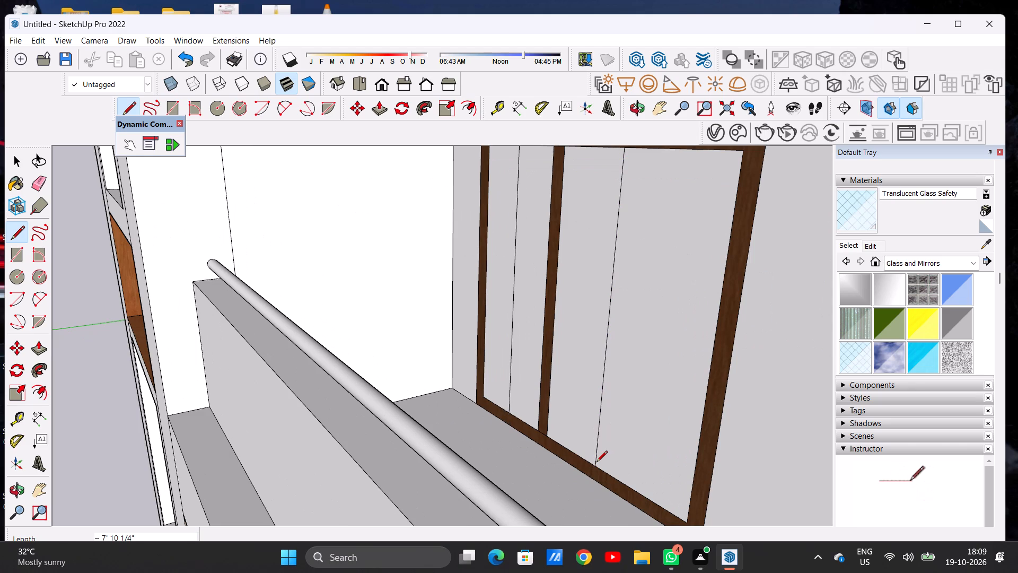
{"action": "key", "text": "space"}
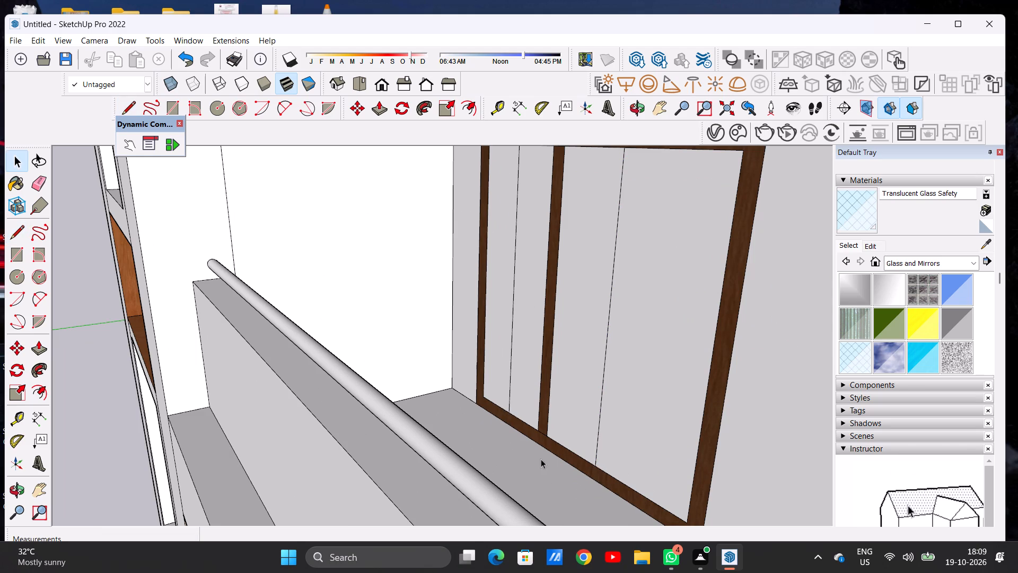
Paint the two inner strips beside the lowest balcony door's mullion with Translucent Glass Safety.
{"action": "scroll", "coordinate": [545, 459], "scroll_direction": "down", "scroll_amount": 12}
{"action": "middle_click_drag", "start_coordinate": [527, 419], "coordinate": [618, 383]}
{"action": "scroll", "coordinate": [554, 390], "scroll_direction": "up", "scroll_amount": 6}
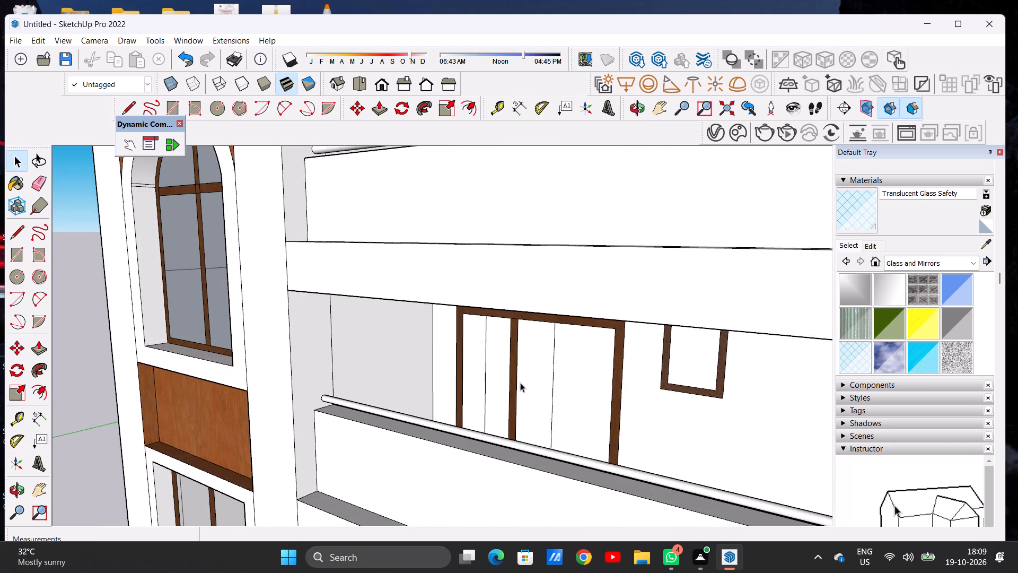
{"action": "scroll", "coordinate": [513, 383], "scroll_direction": "up", "scroll_amount": 1}
{"action": "middle_click_drag", "start_coordinate": [513, 383], "coordinate": [612, 371]}
{"action": "scroll", "coordinate": [565, 354], "scroll_direction": "up", "scroll_amount": 3}
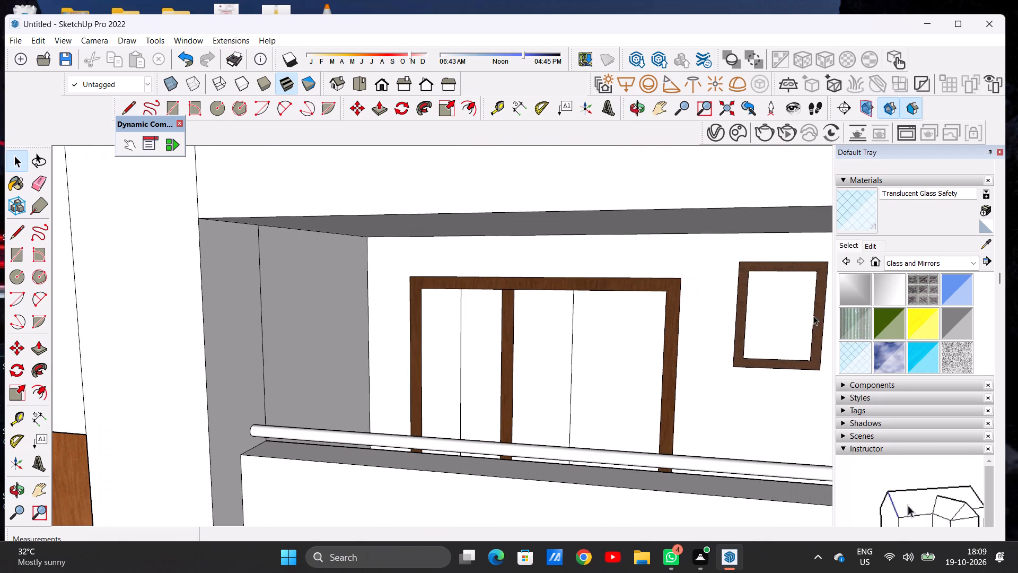
{"action": "left_click", "coordinate": [851, 351]}
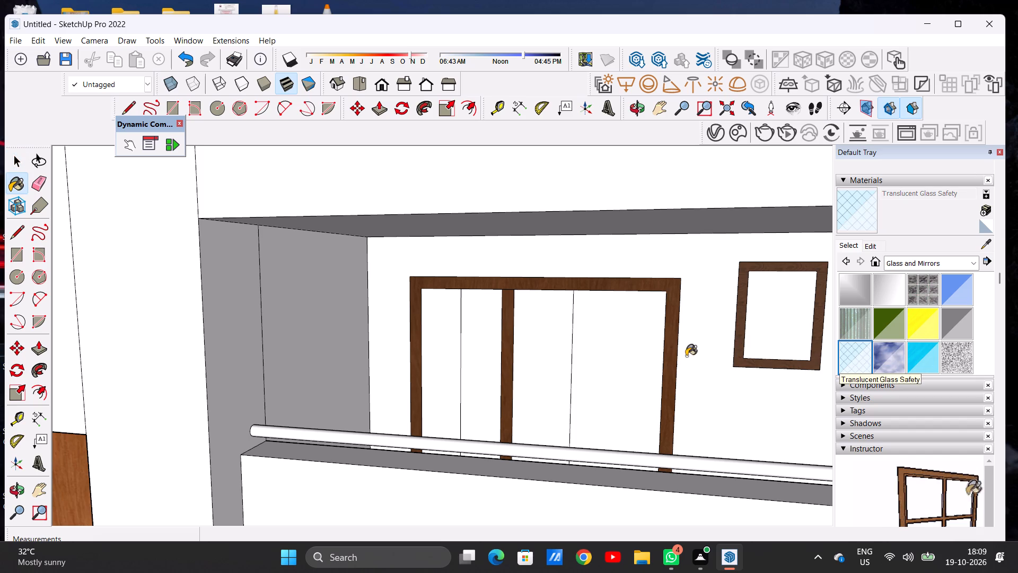
{"action": "left_click", "coordinate": [555, 380]}
{"action": "left_click", "coordinate": [475, 384]}
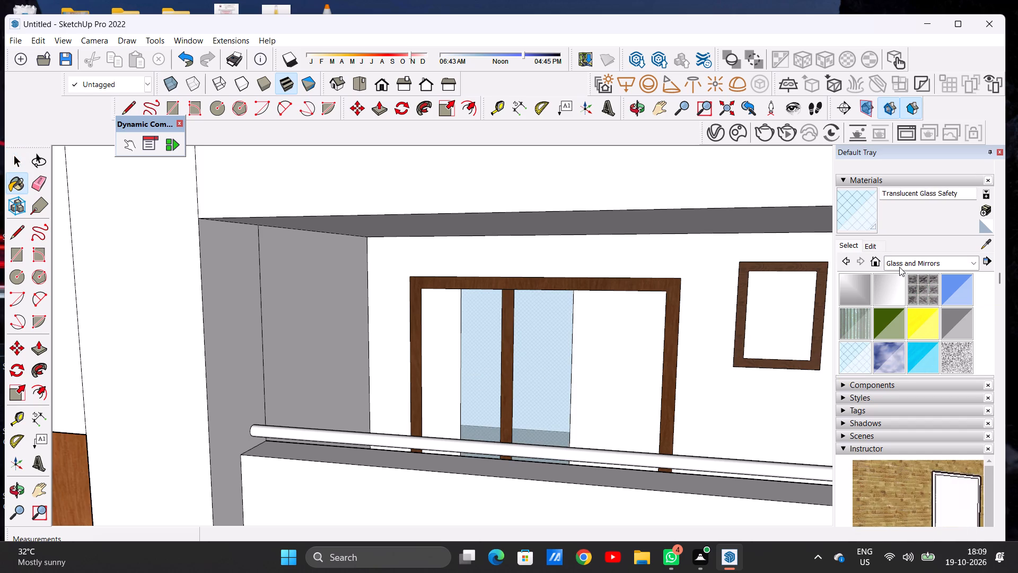
Paint both outer strips of the lowest balcony's door with Blinds Cellular White from the Window Coverings materials.
{"action": "left_click", "coordinate": [899, 267]}
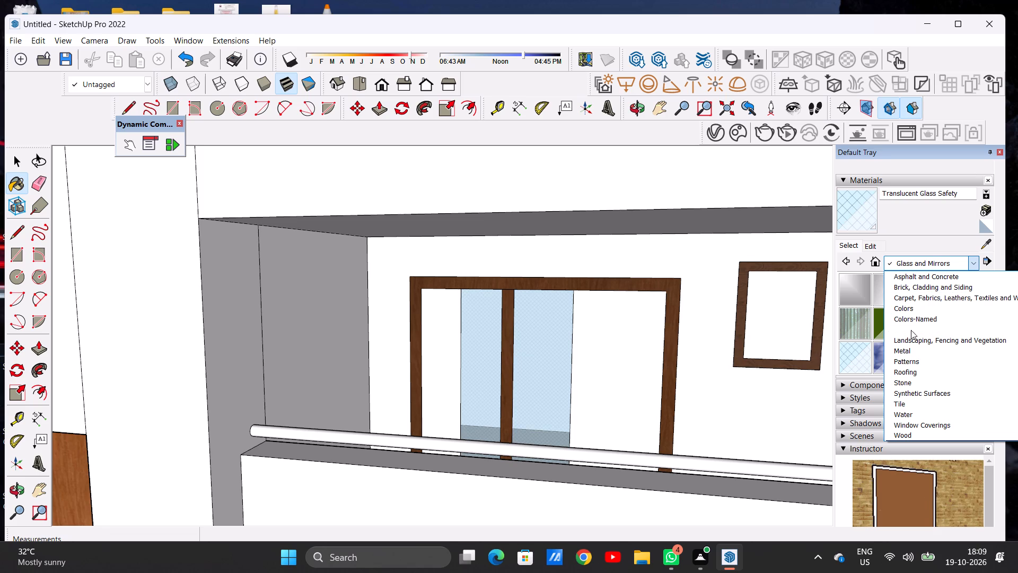
{"action": "left_click", "coordinate": [909, 421]}
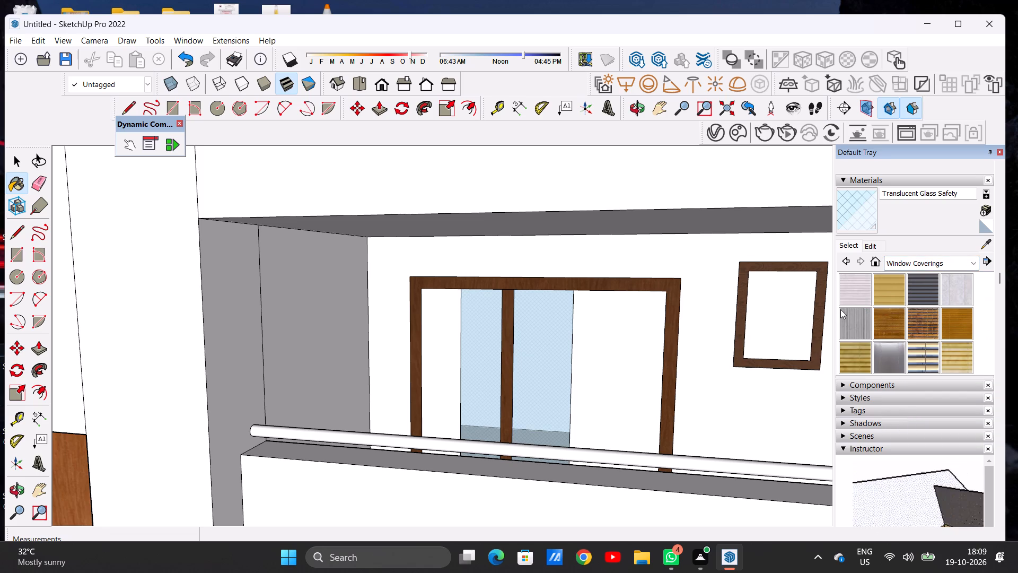
{"action": "left_click", "coordinate": [850, 300]}
{"action": "left_click", "coordinate": [440, 352]}
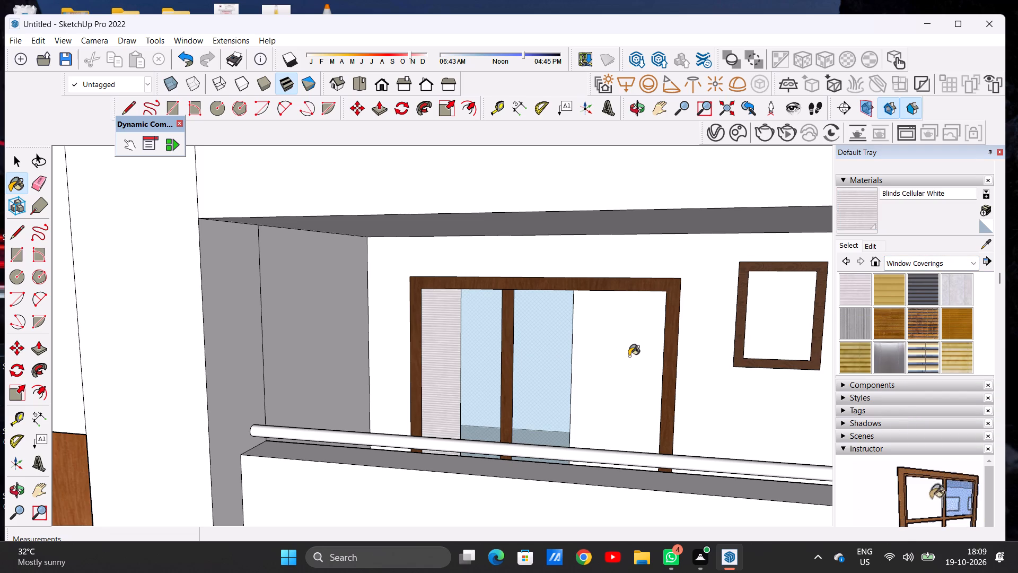
{"action": "left_click", "coordinate": [629, 356]}
Examine the balcony doors across the whole elevation, and the small framed window on the top-floor balcony up close.
{"action": "scroll", "coordinate": [476, 344], "scroll_direction": "down", "scroll_amount": 17}
{"action": "scroll", "coordinate": [526, 376], "scroll_direction": "down", "scroll_amount": 7}
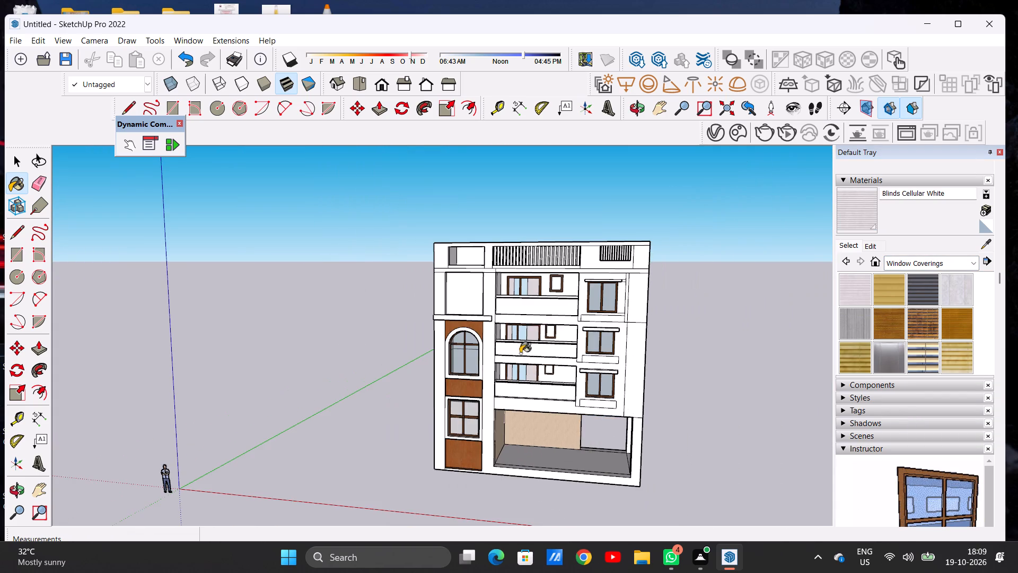
{"action": "scroll", "coordinate": [542, 309], "scroll_direction": "up", "scroll_amount": 7}
{"action": "scroll", "coordinate": [556, 268], "scroll_direction": "up", "scroll_amount": 10}
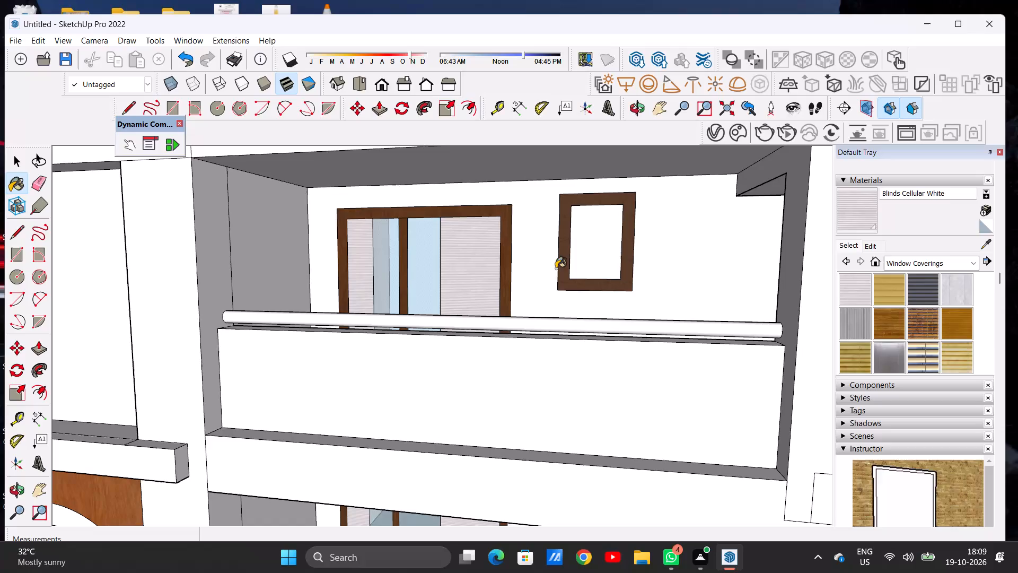
{"action": "key", "text": "space"}
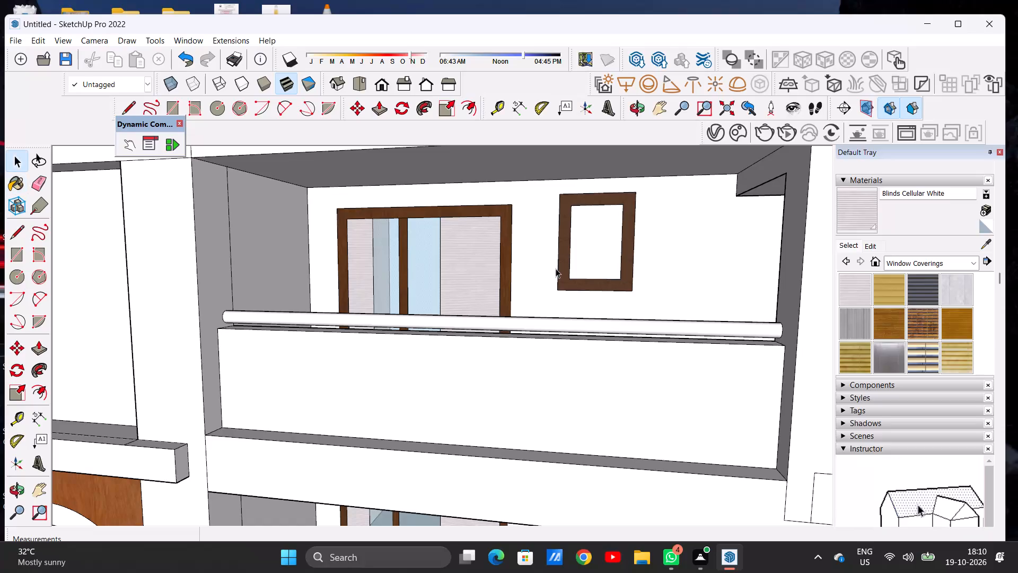
{"action": "scroll", "coordinate": [547, 267], "scroll_direction": "down", "scroll_amount": 6}
{"action": "middle_click_drag", "start_coordinate": [568, 262], "coordinate": [582, 259]}
{"action": "scroll", "coordinate": [577, 258], "scroll_direction": "up", "scroll_amount": 7}
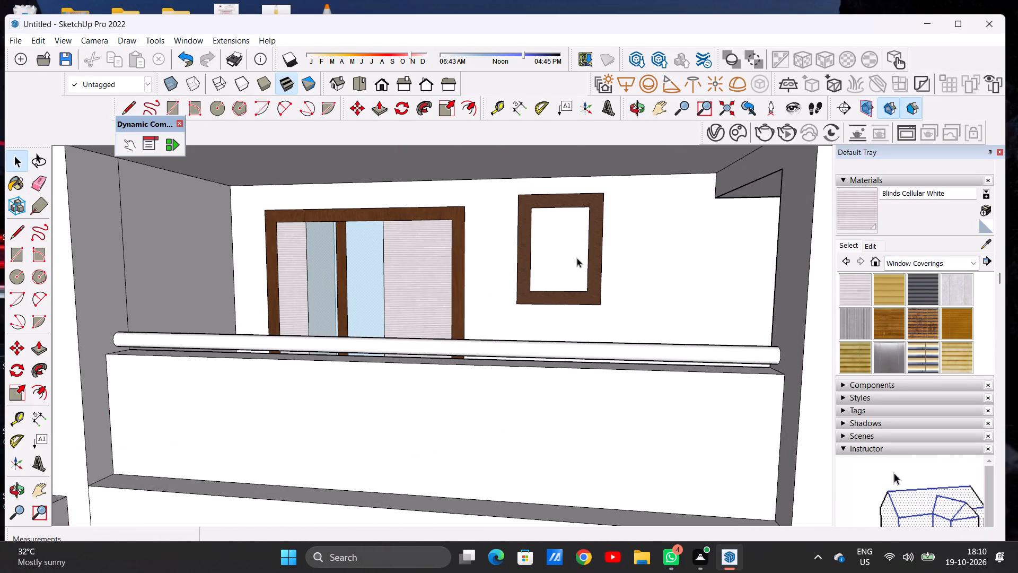
{"action": "scroll", "coordinate": [577, 258], "scroll_direction": "down", "scroll_amount": 6}
{"action": "scroll", "coordinate": [576, 258], "scroll_direction": "up", "scroll_amount": 5}
{"action": "scroll", "coordinate": [563, 265], "scroll_direction": "down", "scroll_amount": 5}
{"action": "scroll", "coordinate": [564, 259], "scroll_direction": "up", "scroll_amount": 2}
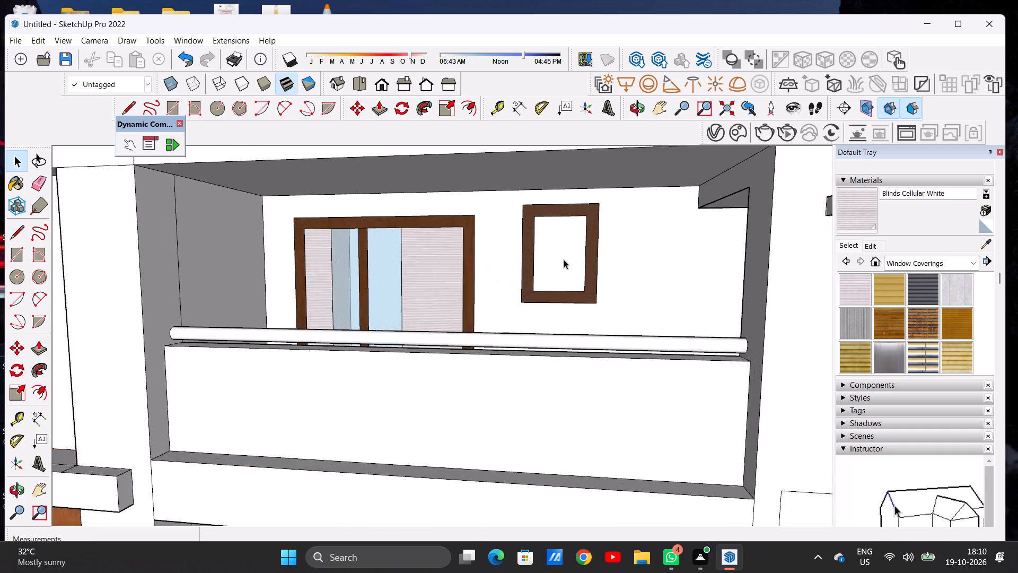
Examine the small framed window beside the top-floor balcony door from several angles and distances.
{"action": "scroll", "coordinate": [564, 259], "scroll_direction": "up", "scroll_amount": 3}
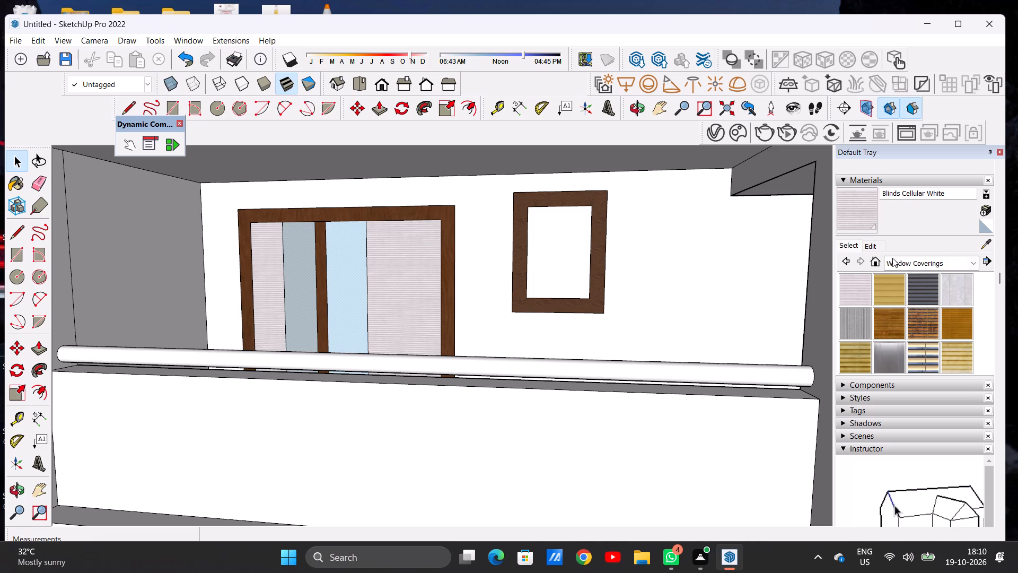
{"action": "scroll", "coordinate": [575, 290], "scroll_direction": "down", "scroll_amount": 9}
{"action": "scroll", "coordinate": [574, 286], "scroll_direction": "up", "scroll_amount": 1}
{"action": "scroll", "coordinate": [574, 286], "scroll_direction": "down", "scroll_amount": 8}
{"action": "scroll", "coordinate": [560, 267], "scroll_direction": "up", "scroll_amount": 1}
{"action": "scroll", "coordinate": [561, 267], "scroll_direction": "down", "scroll_amount": 2}
{"action": "scroll", "coordinate": [563, 266], "scroll_direction": "up", "scroll_amount": 1}
{"action": "scroll", "coordinate": [563, 266], "scroll_direction": "down", "scroll_amount": 1}
{"action": "scroll", "coordinate": [563, 266], "scroll_direction": "up", "scroll_amount": 20}
{"action": "middle_click_drag", "start_coordinate": [544, 250], "coordinate": [440, 250]}
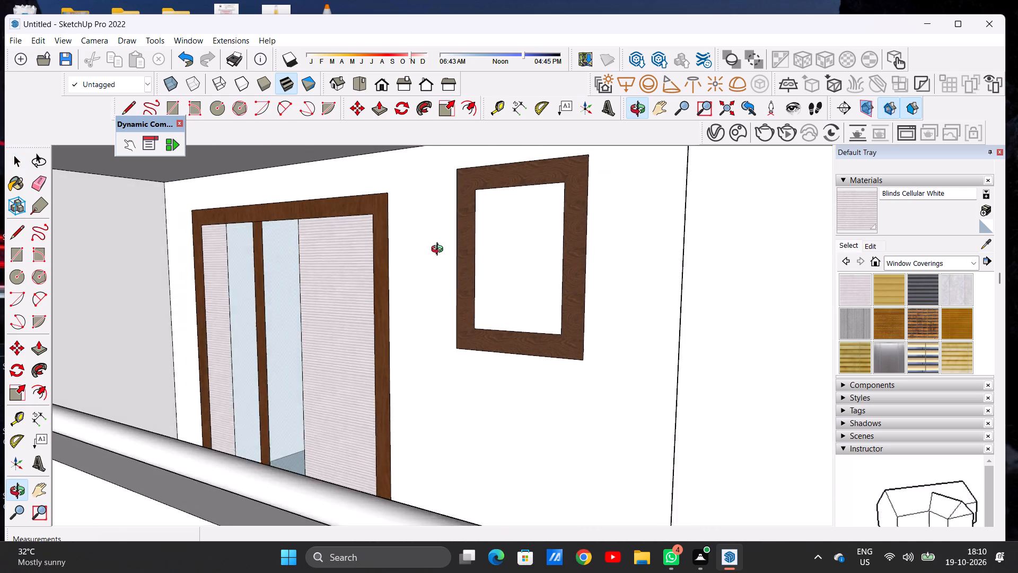
{"action": "middle_click_drag", "start_coordinate": [440, 250], "coordinate": [556, 255]}
{"action": "scroll", "coordinate": [519, 257], "scroll_direction": "down", "scroll_amount": 10}
{"action": "scroll", "coordinate": [528, 263], "scroll_direction": "up", "scroll_amount": 8}
{"action": "middle_click_drag", "start_coordinate": [586, 251], "coordinate": [514, 243]}
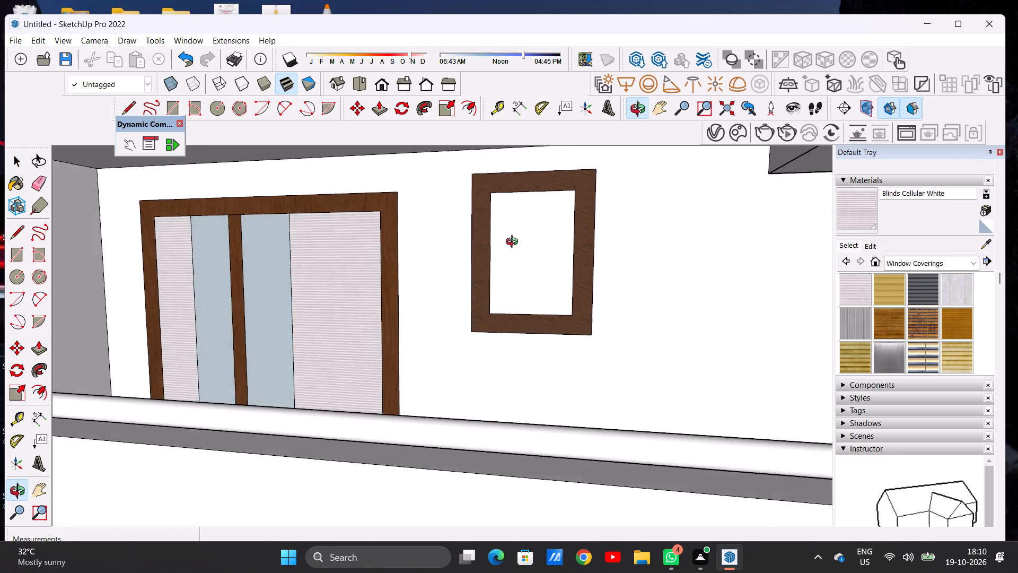
{"action": "middle_click_drag", "start_coordinate": [514, 243], "coordinate": [575, 244]}
{"action": "scroll", "coordinate": [538, 240], "scroll_direction": "down", "scroll_amount": 3}
{"action": "scroll", "coordinate": [538, 242], "scroll_direction": "up", "scroll_amount": 1}
{"action": "scroll", "coordinate": [538, 242], "scroll_direction": "down", "scroll_amount": 5}
{"action": "scroll", "coordinate": [543, 249], "scroll_direction": "up", "scroll_amount": 7}
{"action": "middle_click_drag", "start_coordinate": [573, 243], "coordinate": [494, 249]}
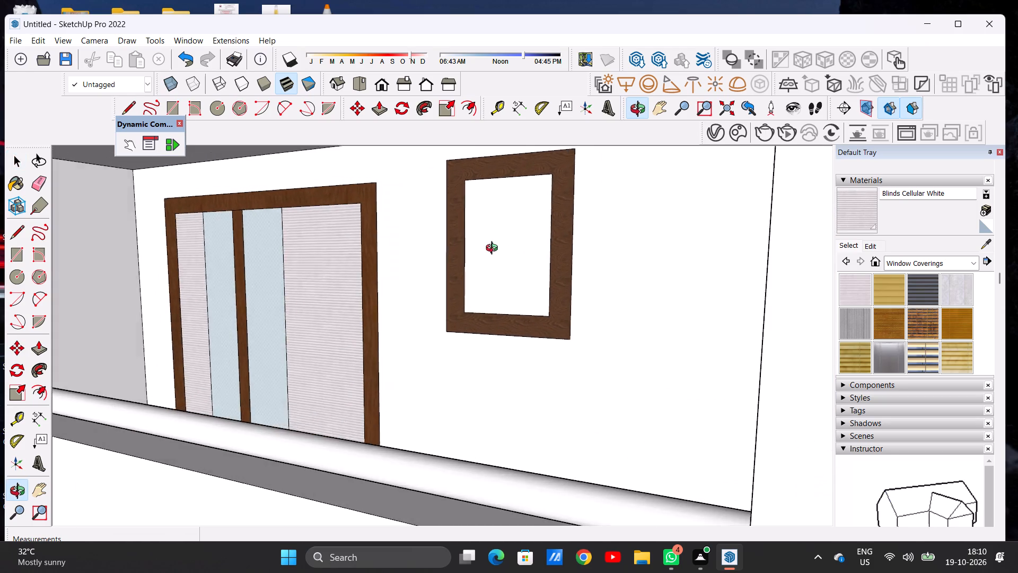
{"action": "middle_click_drag", "start_coordinate": [494, 249], "coordinate": [621, 223]}
{"action": "scroll", "coordinate": [561, 248], "scroll_direction": "down", "scroll_amount": 8}
{"action": "scroll", "coordinate": [558, 248], "scroll_direction": "up", "scroll_amount": 6}
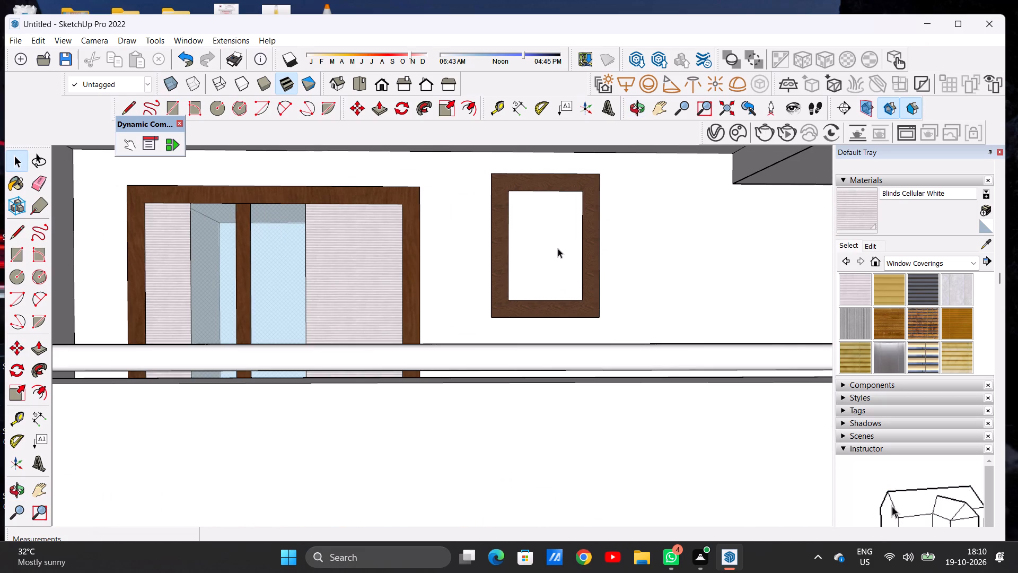
{"action": "scroll", "coordinate": [558, 248], "scroll_direction": "down", "scroll_amount": 14}
{"action": "scroll", "coordinate": [581, 230], "scroll_direction": "up", "scroll_amount": 8}
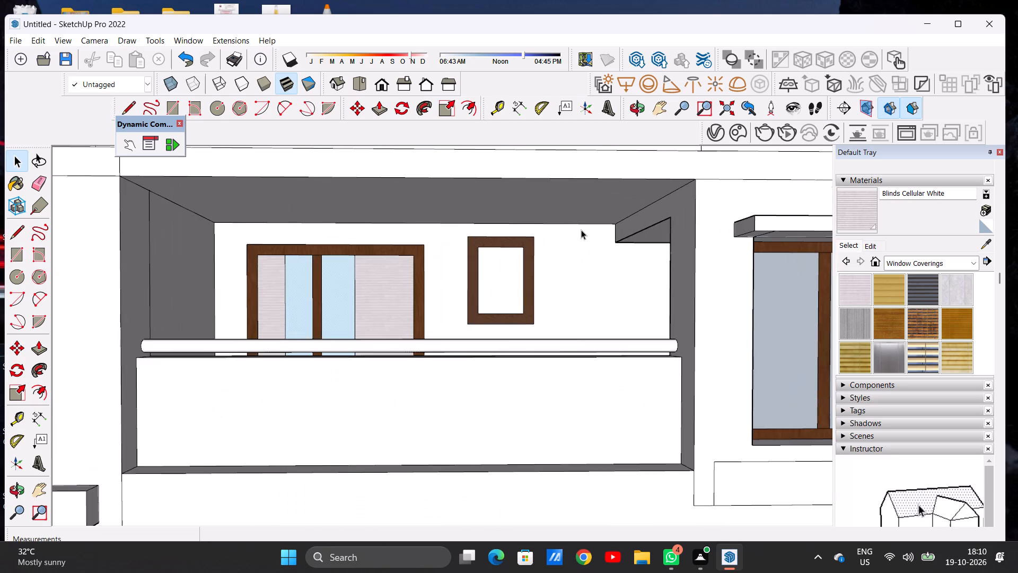
{"action": "middle_click_drag", "start_coordinate": [515, 250], "coordinate": [501, 271]}
{"action": "scroll", "coordinate": [487, 258], "scroll_direction": "down", "scroll_amount": 6}
{"action": "scroll", "coordinate": [511, 267], "scroll_direction": "up", "scroll_amount": 12}
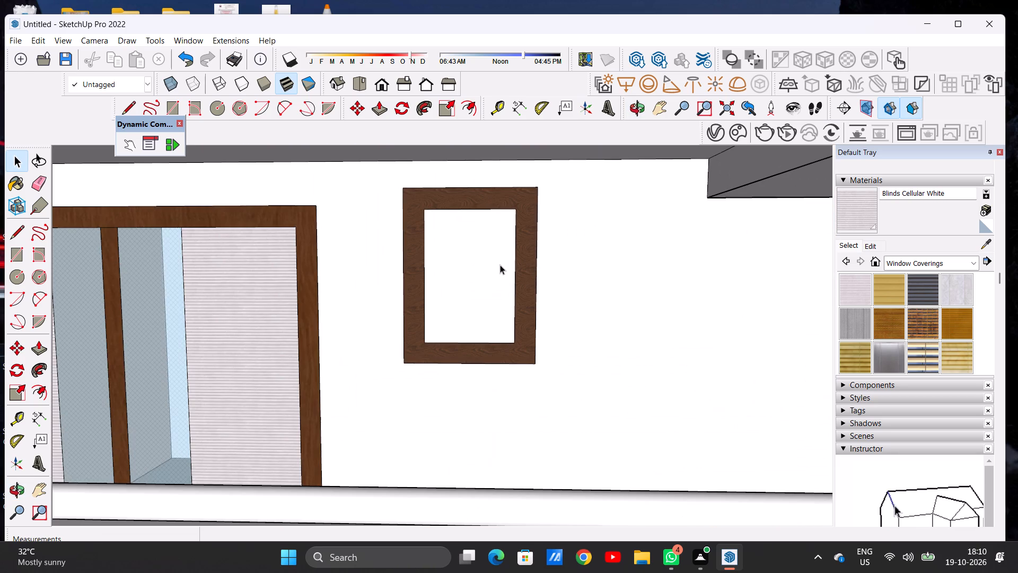
{"action": "scroll", "coordinate": [485, 262], "scroll_direction": "down", "scroll_amount": 4}
{"action": "scroll", "coordinate": [499, 273], "scroll_direction": "up", "scroll_amount": 4}
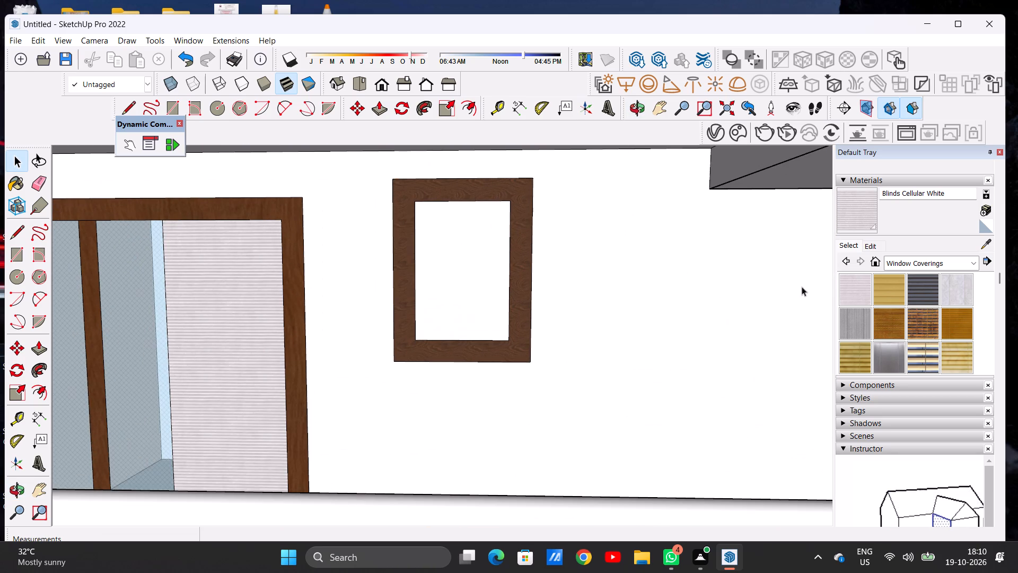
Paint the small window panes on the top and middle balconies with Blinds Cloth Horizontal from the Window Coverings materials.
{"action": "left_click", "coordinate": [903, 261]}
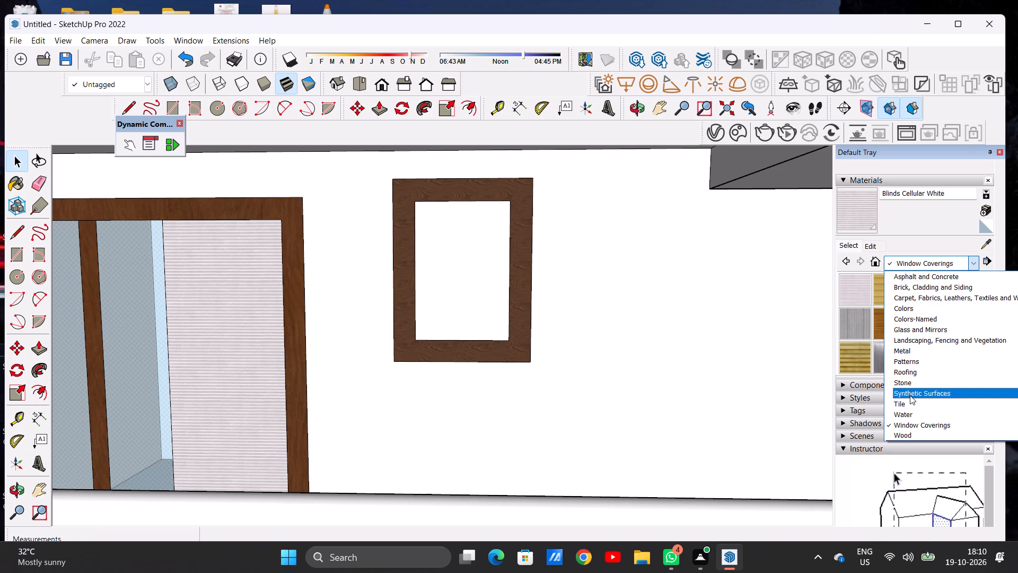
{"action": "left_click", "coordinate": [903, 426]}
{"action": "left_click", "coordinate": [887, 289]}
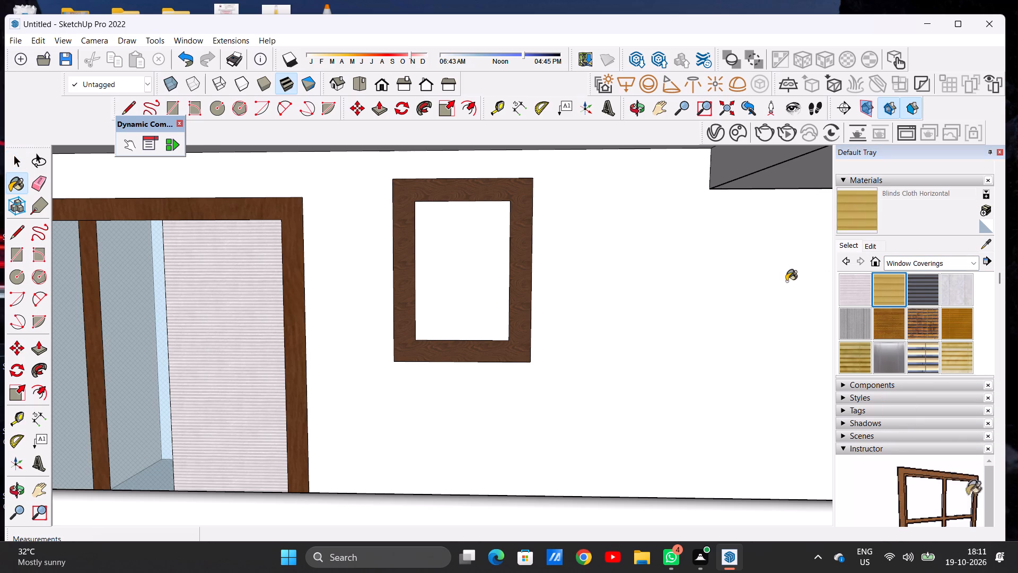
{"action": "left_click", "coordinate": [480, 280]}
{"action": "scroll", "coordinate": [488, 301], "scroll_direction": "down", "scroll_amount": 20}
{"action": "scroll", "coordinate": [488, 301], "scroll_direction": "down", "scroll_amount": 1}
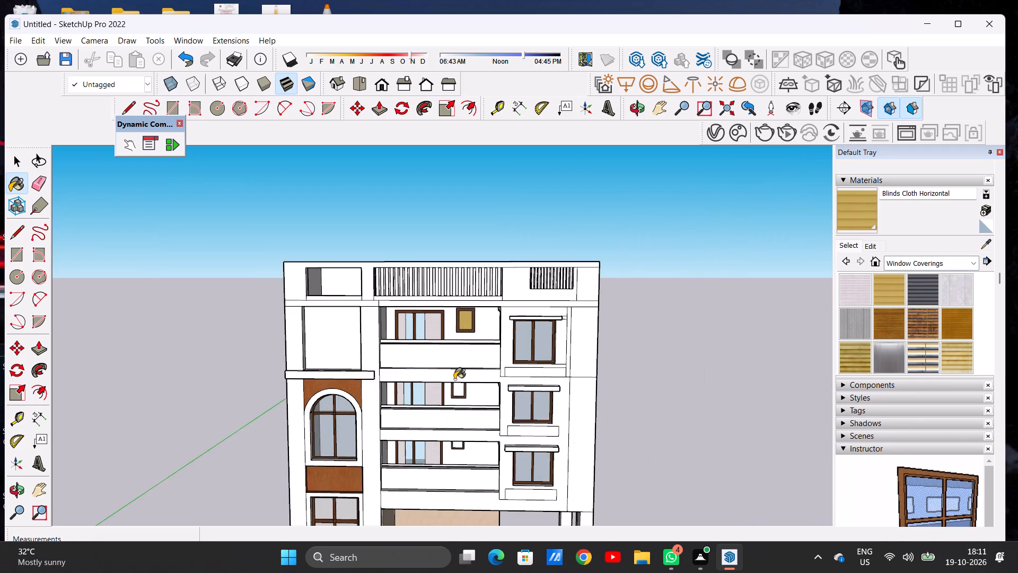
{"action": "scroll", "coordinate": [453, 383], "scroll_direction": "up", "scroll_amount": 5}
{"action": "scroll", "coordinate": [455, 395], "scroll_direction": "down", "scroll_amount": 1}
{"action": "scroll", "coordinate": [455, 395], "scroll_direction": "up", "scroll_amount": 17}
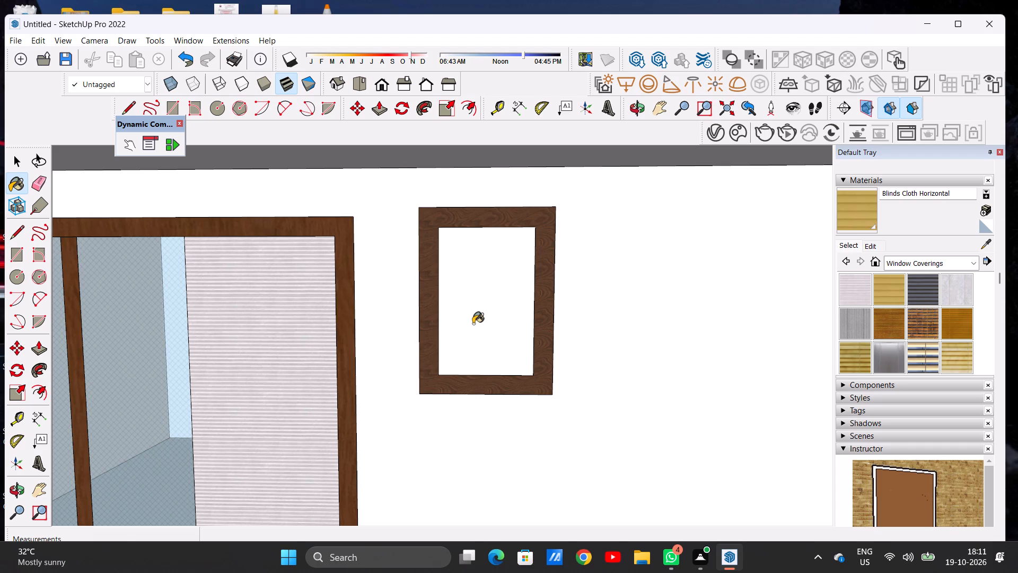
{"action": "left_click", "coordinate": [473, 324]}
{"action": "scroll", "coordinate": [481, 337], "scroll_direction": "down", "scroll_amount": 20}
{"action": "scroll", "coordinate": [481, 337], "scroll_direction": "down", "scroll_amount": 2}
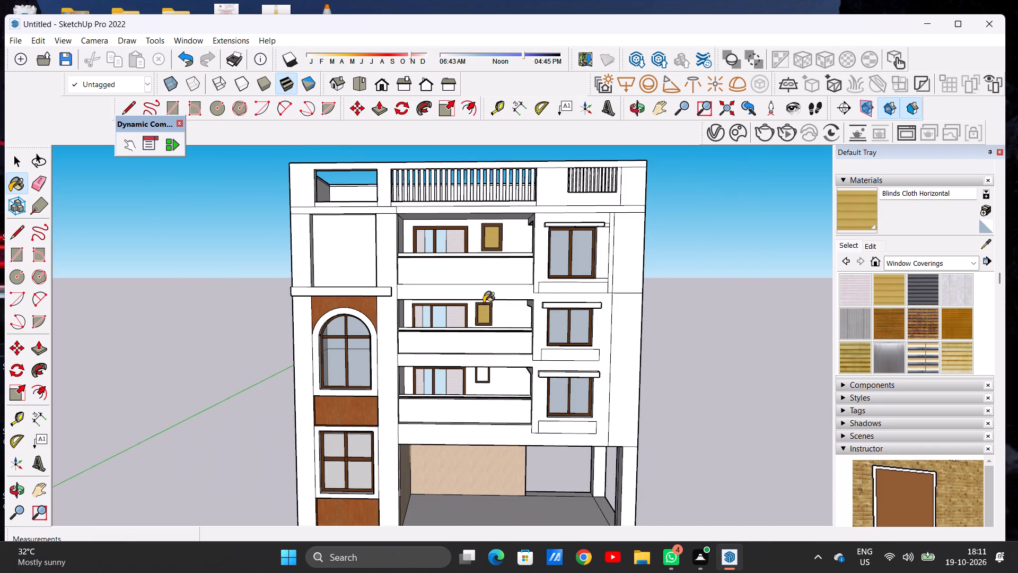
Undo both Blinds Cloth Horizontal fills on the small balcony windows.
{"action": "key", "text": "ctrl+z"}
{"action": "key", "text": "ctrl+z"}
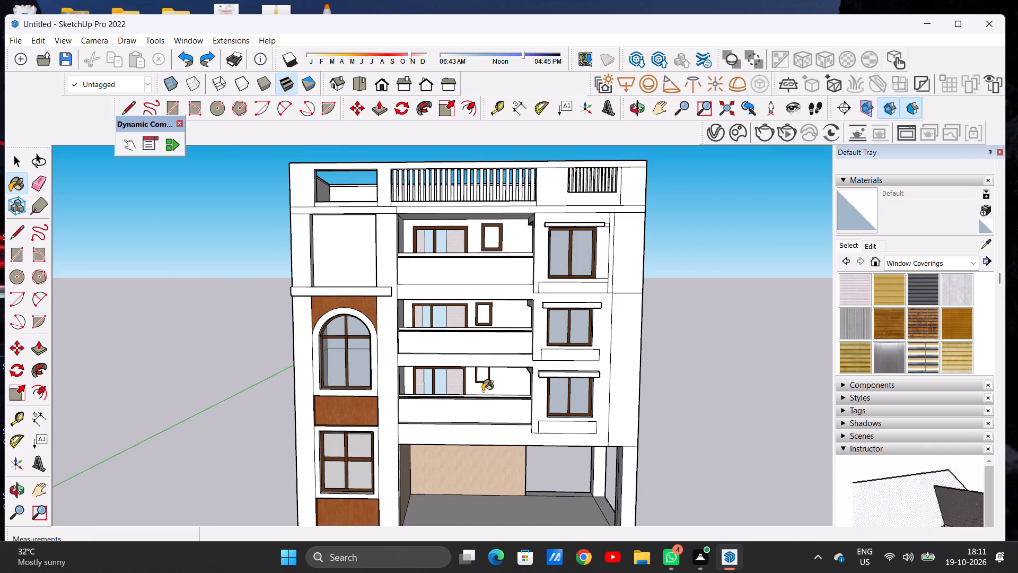
Paint the lowest balcony's small window pane with Window Covering 02 from the Window Coverings materials.
{"action": "left_click", "coordinate": [955, 353]}
{"action": "scroll", "coordinate": [453, 402], "scroll_direction": "up", "scroll_amount": 15}
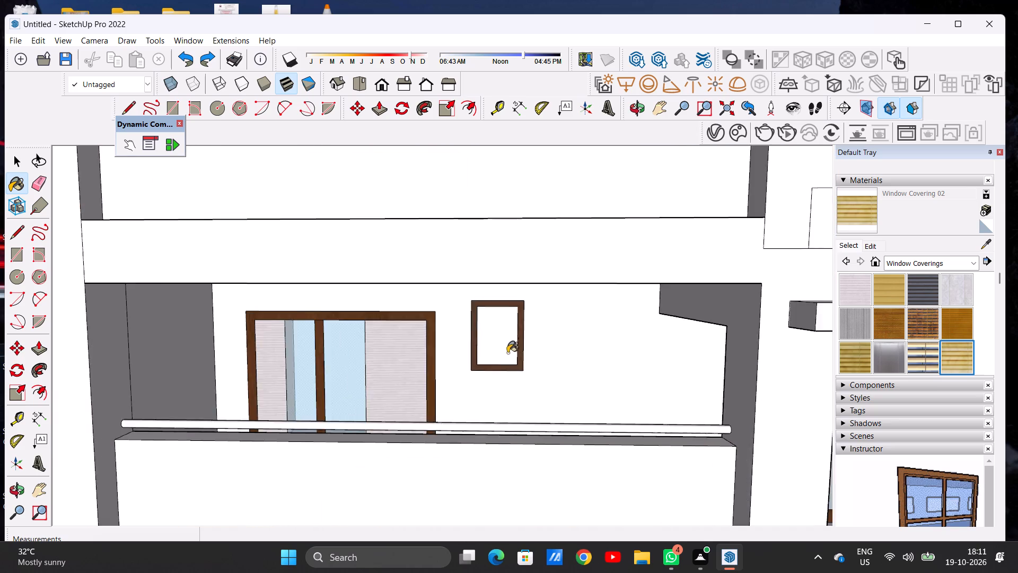
{"action": "scroll", "coordinate": [507, 353], "scroll_direction": "up", "scroll_amount": 4}
{"action": "left_click", "coordinate": [486, 346]}
{"action": "scroll", "coordinate": [486, 346], "scroll_direction": "up", "scroll_amount": 14}
{"action": "scroll", "coordinate": [473, 347], "scroll_direction": "down", "scroll_amount": 10}
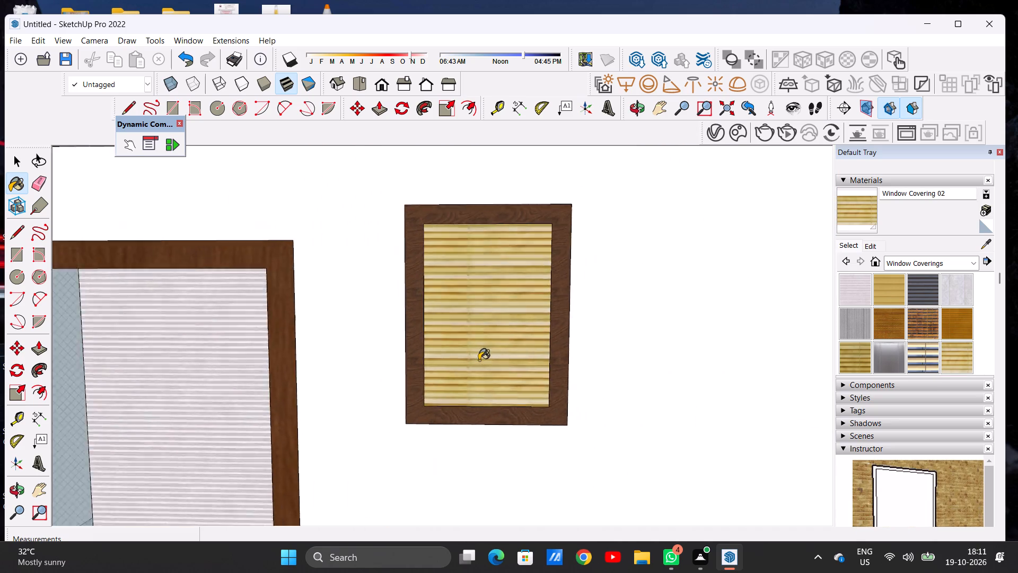
Paint the small window panes on the middle and top balconies with Window Covering 02.
{"action": "scroll", "coordinate": [479, 360], "scroll_direction": "down", "scroll_amount": 9}
{"action": "scroll", "coordinate": [479, 360], "scroll_direction": "up", "scroll_amount": 1}
{"action": "scroll", "coordinate": [479, 360], "scroll_direction": "down", "scroll_amount": 19}
{"action": "scroll", "coordinate": [477, 374], "scroll_direction": "down", "scroll_amount": 4}
{"action": "scroll", "coordinate": [479, 331], "scroll_direction": "up", "scroll_amount": 9}
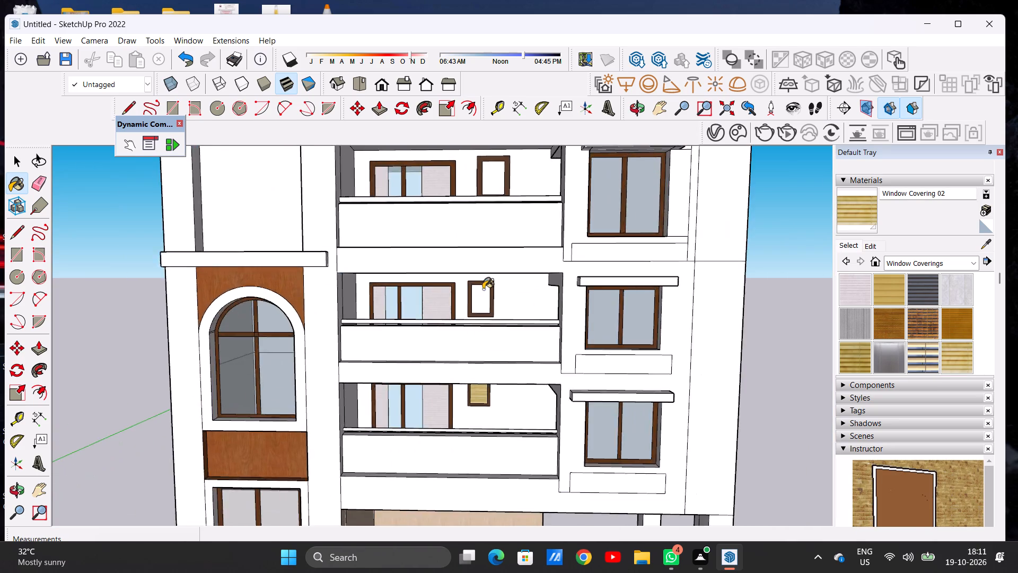
{"action": "scroll", "coordinate": [483, 289], "scroll_direction": "up", "scroll_amount": 3}
{"action": "scroll", "coordinate": [483, 289], "scroll_direction": "down", "scroll_amount": 1}
{"action": "scroll", "coordinate": [483, 289], "scroll_direction": "up", "scroll_amount": 1}
{"action": "left_click", "coordinate": [486, 299]}
{"action": "scroll", "coordinate": [454, 358], "scroll_direction": "down", "scroll_amount": 10}
{"action": "scroll", "coordinate": [488, 180], "scroll_direction": "up", "scroll_amount": 7}
{"action": "scroll", "coordinate": [481, 229], "scroll_direction": "up", "scroll_amount": 8}
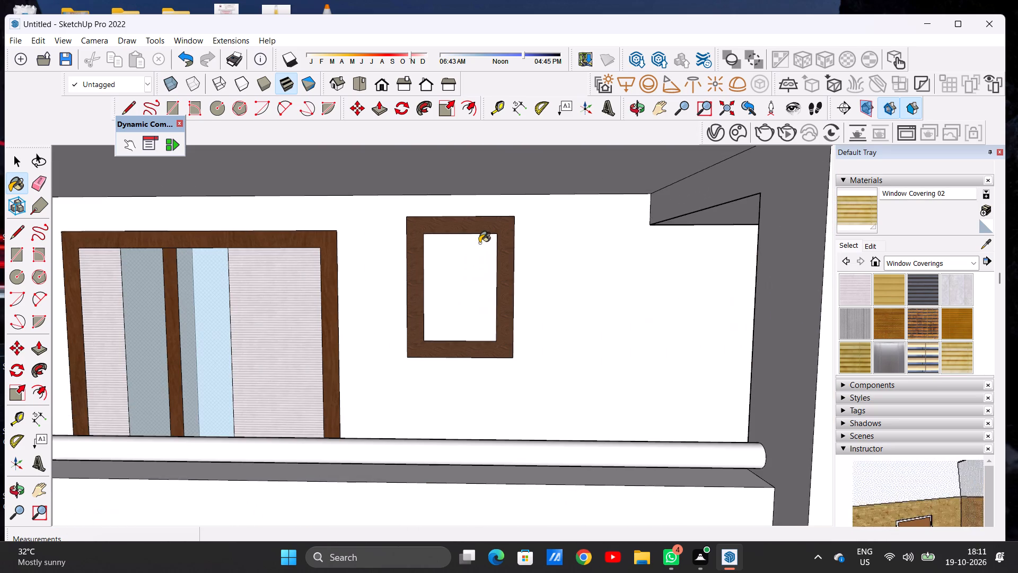
{"action": "left_click", "coordinate": [471, 258]}
{"action": "key", "text": "space"}
Examine the small balcony windows' blinds on all three floors, up close and across the whole elevation.
{"action": "scroll", "coordinate": [451, 298], "scroll_direction": "down", "scroll_amount": 15}
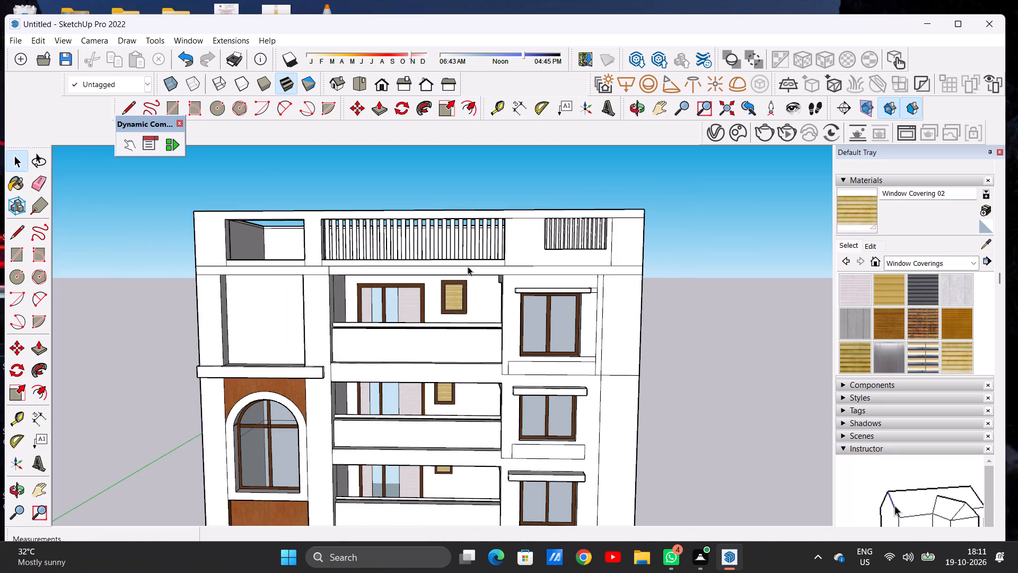
{"action": "scroll", "coordinate": [469, 264], "scroll_direction": "down", "scroll_amount": 7}
{"action": "middle_click_drag", "start_coordinate": [563, 283], "coordinate": [609, 315]}
{"action": "scroll", "coordinate": [462, 284], "scroll_direction": "up", "scroll_amount": 1}
{"action": "middle_click_drag", "start_coordinate": [462, 284], "coordinate": [440, 279]}
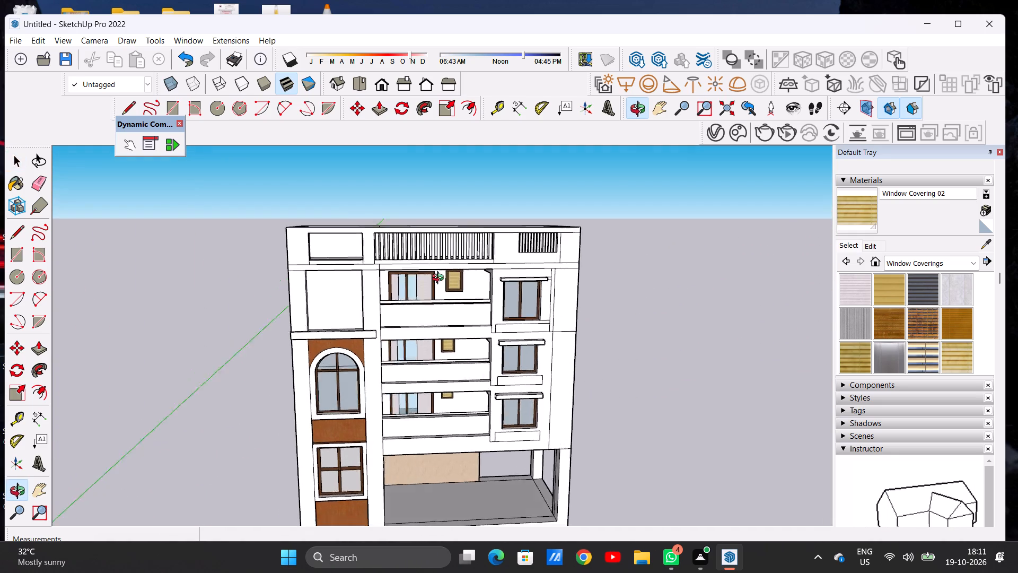
{"action": "middle_click_drag", "start_coordinate": [440, 279], "coordinate": [259, 239]}
{"action": "scroll", "coordinate": [429, 258], "scroll_direction": "up", "scroll_amount": 16}
{"action": "middle_click_drag", "start_coordinate": [444, 316], "coordinate": [568, 325]}
{"action": "scroll", "coordinate": [426, 292], "scroll_direction": "down", "scroll_amount": 3}
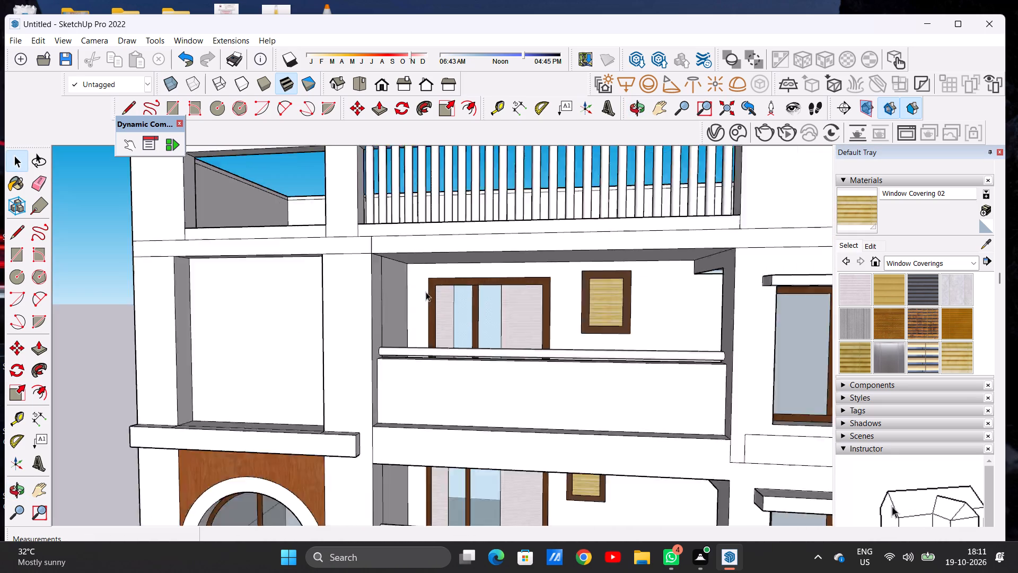
{"action": "scroll", "coordinate": [426, 292], "scroll_direction": "down", "scroll_amount": 8}
{"action": "scroll", "coordinate": [540, 309], "scroll_direction": "up", "scroll_amount": 20}
{"action": "scroll", "coordinate": [540, 309], "scroll_direction": "up", "scroll_amount": 1}
{"action": "scroll", "coordinate": [498, 275], "scroll_direction": "down", "scroll_amount": 5}
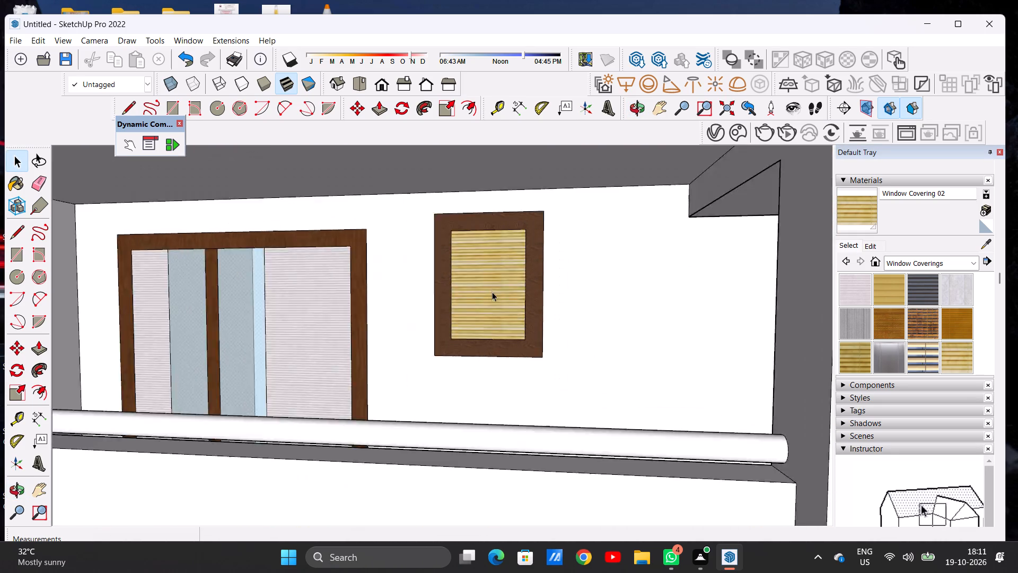
{"action": "scroll", "coordinate": [492, 292], "scroll_direction": "down", "scroll_amount": 20}
{"action": "scroll", "coordinate": [492, 292], "scroll_direction": "down", "scroll_amount": 2}
{"action": "scroll", "coordinate": [497, 312], "scroll_direction": "up", "scroll_amount": 7}
{"action": "scroll", "coordinate": [497, 255], "scroll_direction": "down", "scroll_amount": 9}
{"action": "scroll", "coordinate": [484, 341], "scroll_direction": "up", "scroll_amount": 8}
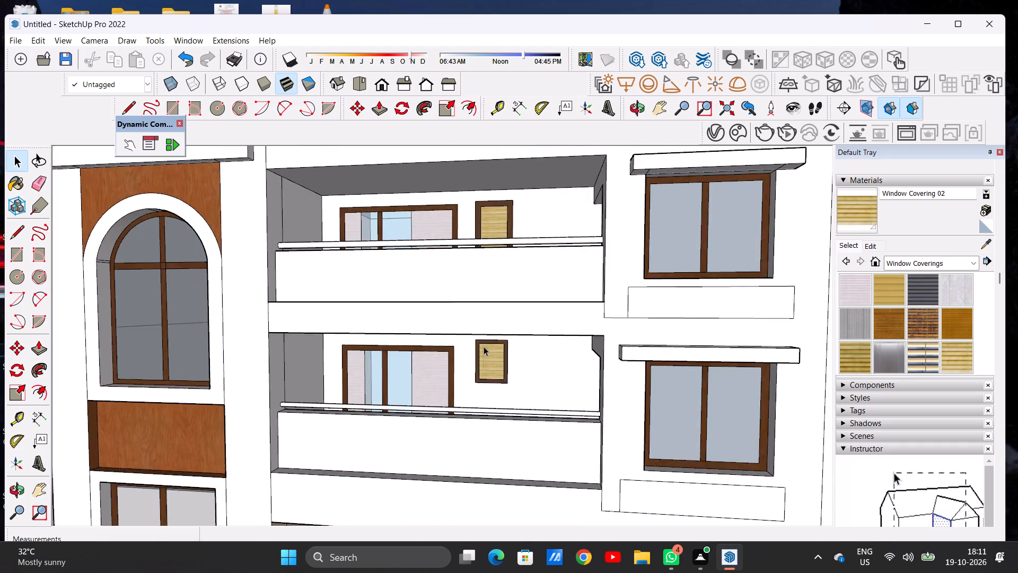
{"action": "scroll", "coordinate": [484, 346], "scroll_direction": "up", "scroll_amount": 7}
{"action": "scroll", "coordinate": [486, 363], "scroll_direction": "down", "scroll_amount": 1}
{"action": "scroll", "coordinate": [486, 363], "scroll_direction": "up", "scroll_amount": 1}
{"action": "middle_click_drag", "start_coordinate": [560, 347], "coordinate": [540, 362]}
{"action": "scroll", "coordinate": [518, 351], "scroll_direction": "down", "scroll_amount": 8}
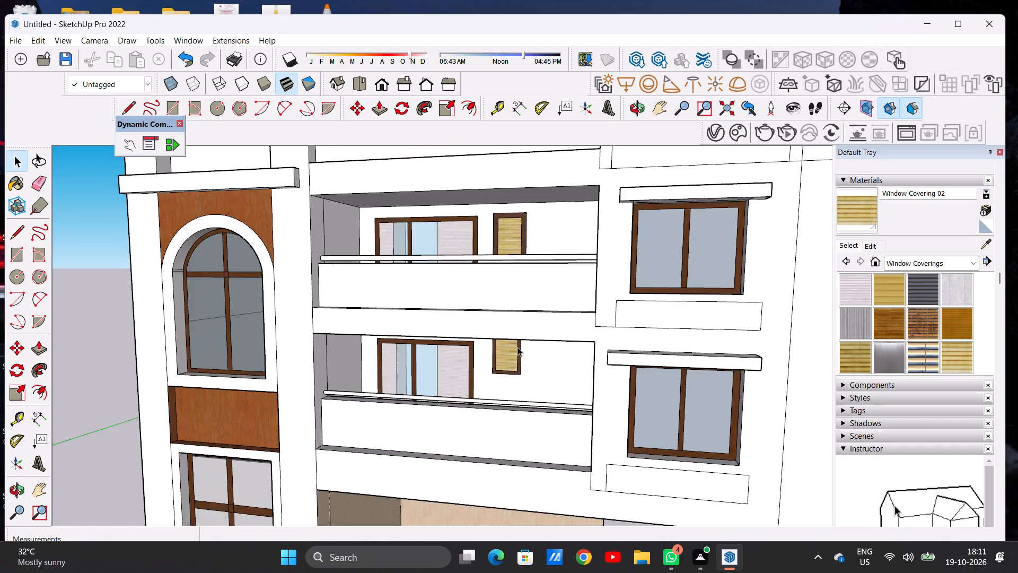
{"action": "scroll", "coordinate": [517, 347], "scroll_direction": "down", "scroll_amount": 2}
{"action": "scroll", "coordinate": [512, 357], "scroll_direction": "up", "scroll_amount": 8}
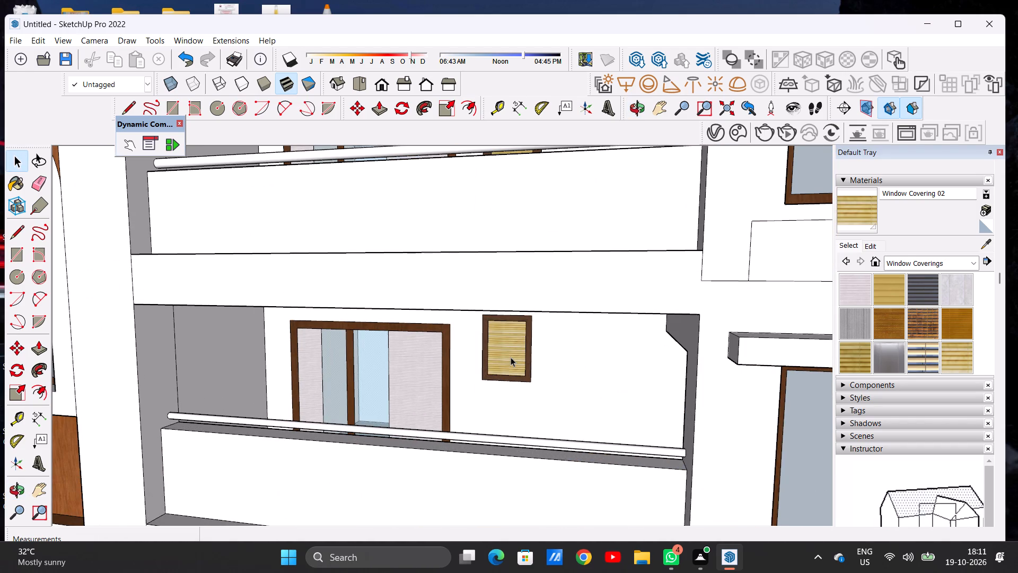
{"action": "scroll", "coordinate": [496, 312], "scroll_direction": "down", "scroll_amount": 8}
{"action": "middle_click_drag", "start_coordinate": [543, 319], "coordinate": [538, 338]}
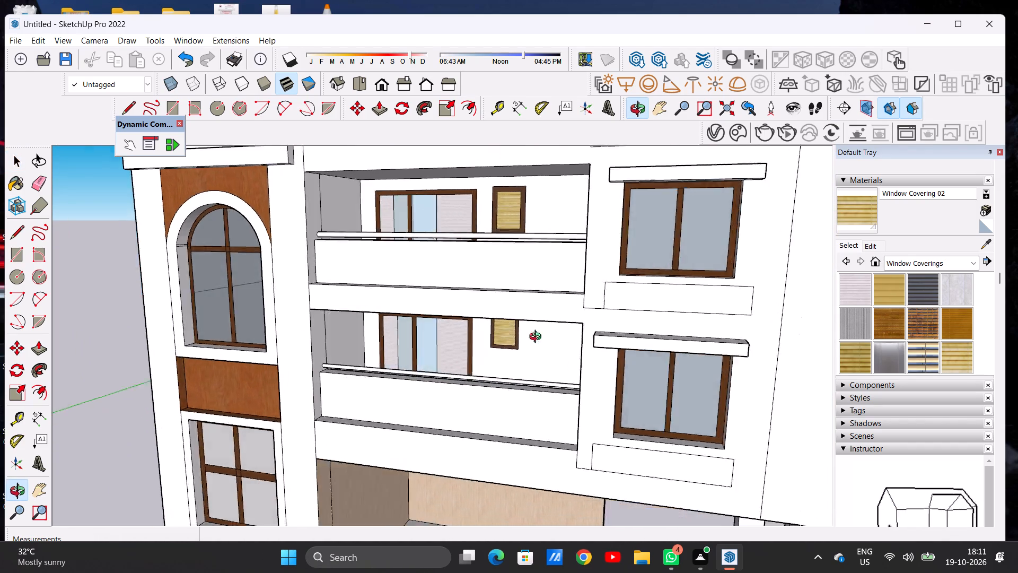
{"action": "middle_click_drag", "start_coordinate": [538, 338], "coordinate": [589, 291]}
{"action": "scroll", "coordinate": [499, 306], "scroll_direction": "up", "scroll_amount": 13}
{"action": "middle_click_drag", "start_coordinate": [502, 343], "coordinate": [549, 319]}
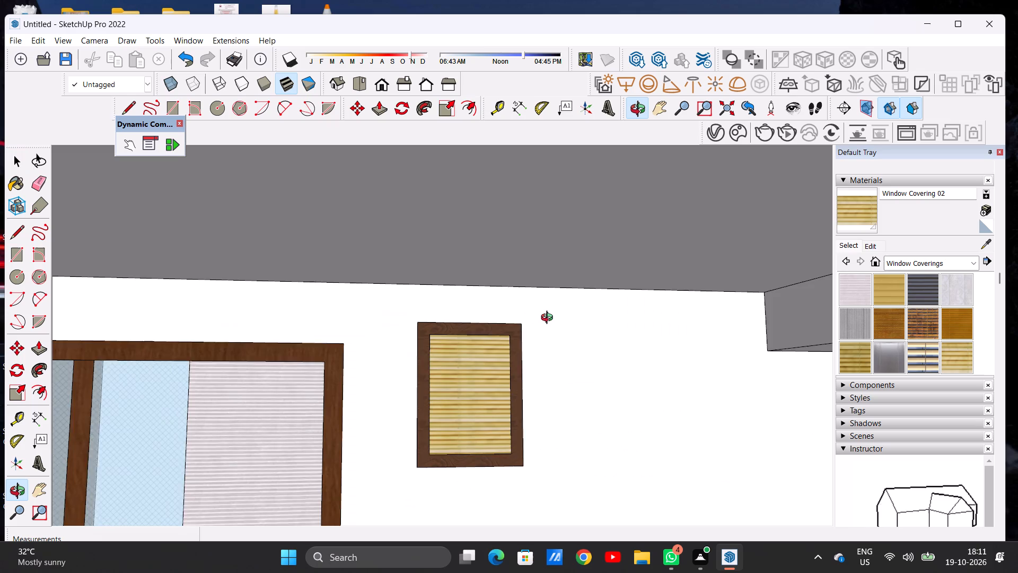
{"action": "middle_click_drag", "start_coordinate": [549, 319], "coordinate": [492, 375]}
{"action": "scroll", "coordinate": [485, 320], "scroll_direction": "down", "scroll_amount": 20}
{"action": "scroll", "coordinate": [485, 320], "scroll_direction": "down", "scroll_amount": 2}
{"action": "scroll", "coordinate": [463, 331], "scroll_direction": "up", "scroll_amount": 1}
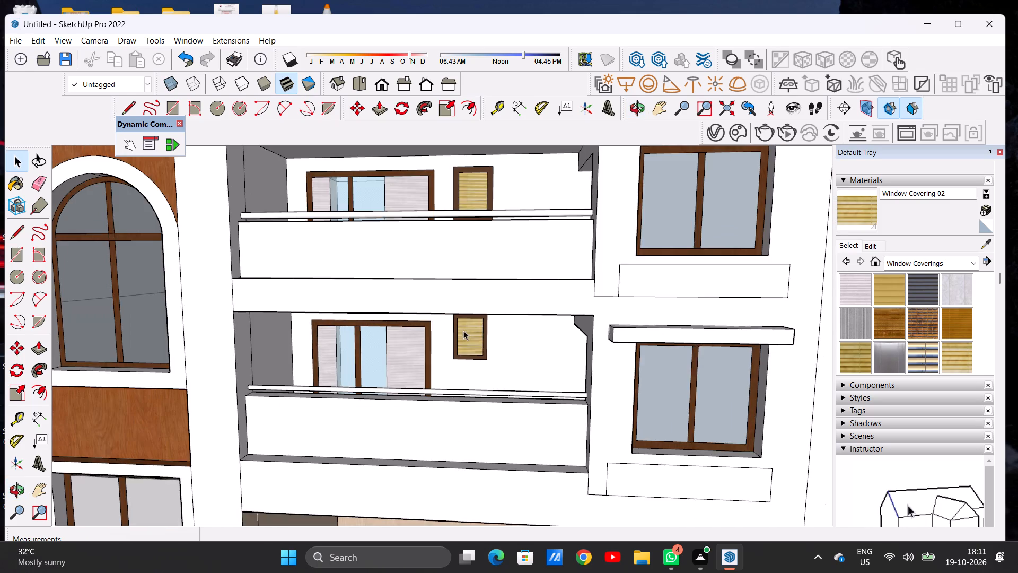
{"action": "middle_click_drag", "start_coordinate": [478, 370], "coordinate": [457, 322]}
{"action": "scroll", "coordinate": [470, 329], "scroll_direction": "up", "scroll_amount": 12}
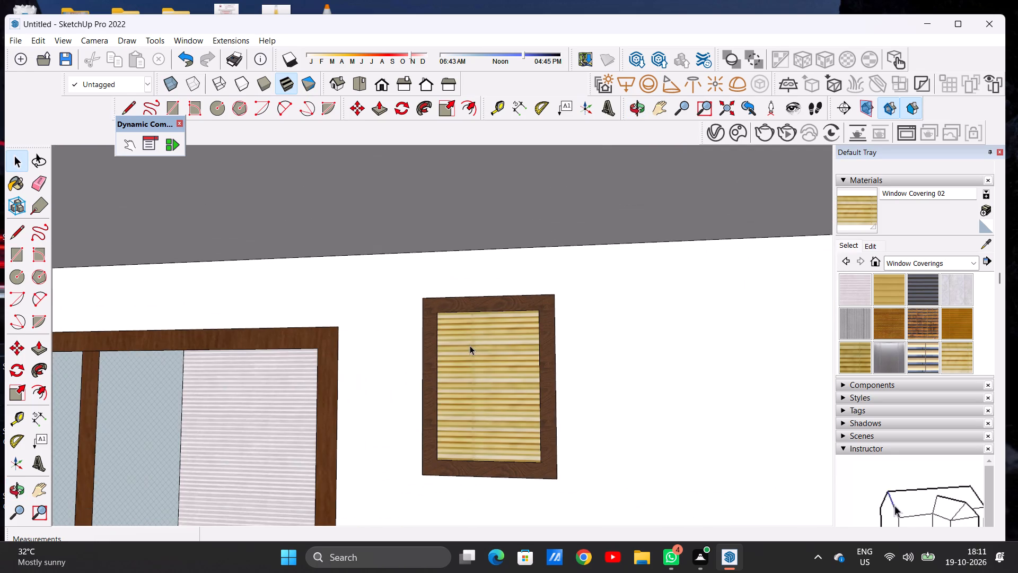
{"action": "scroll", "coordinate": [463, 331], "scroll_direction": "down", "scroll_amount": 20}
{"action": "scroll", "coordinate": [463, 331], "scroll_direction": "down", "scroll_amount": 11}
{"action": "scroll", "coordinate": [476, 253], "scroll_direction": "up", "scroll_amount": 9}
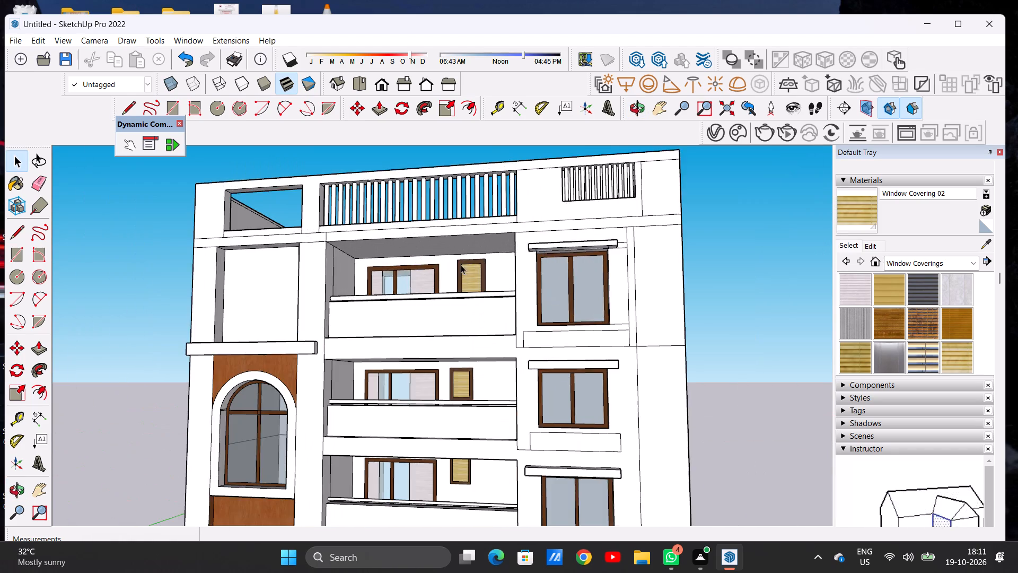
{"action": "middle_click_drag", "start_coordinate": [465, 273], "coordinate": [510, 301]}
{"action": "scroll", "coordinate": [477, 275], "scroll_direction": "up", "scroll_amount": 4}
{"action": "scroll", "coordinate": [477, 275], "scroll_direction": "down", "scroll_amount": 1}
{"action": "scroll", "coordinate": [477, 275], "scroll_direction": "up", "scroll_amount": 7}
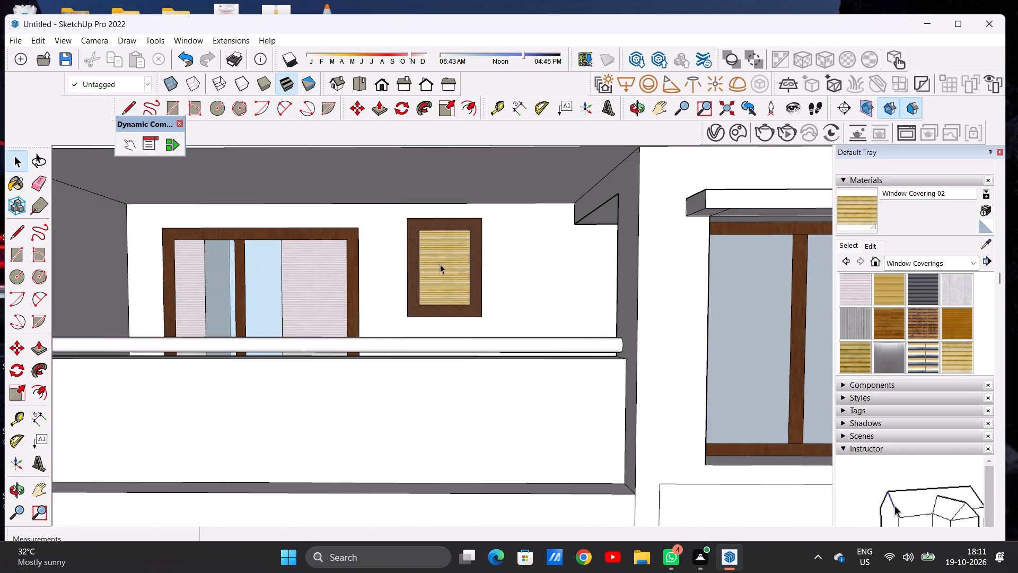
{"action": "middle_click_drag", "start_coordinate": [441, 264], "coordinate": [440, 275]}
{"action": "scroll", "coordinate": [454, 279], "scroll_direction": "down", "scroll_amount": 20}
{"action": "scroll", "coordinate": [454, 279], "scroll_direction": "down", "scroll_amount": 5}
{"action": "scroll", "coordinate": [463, 320], "scroll_direction": "up", "scroll_amount": 5}
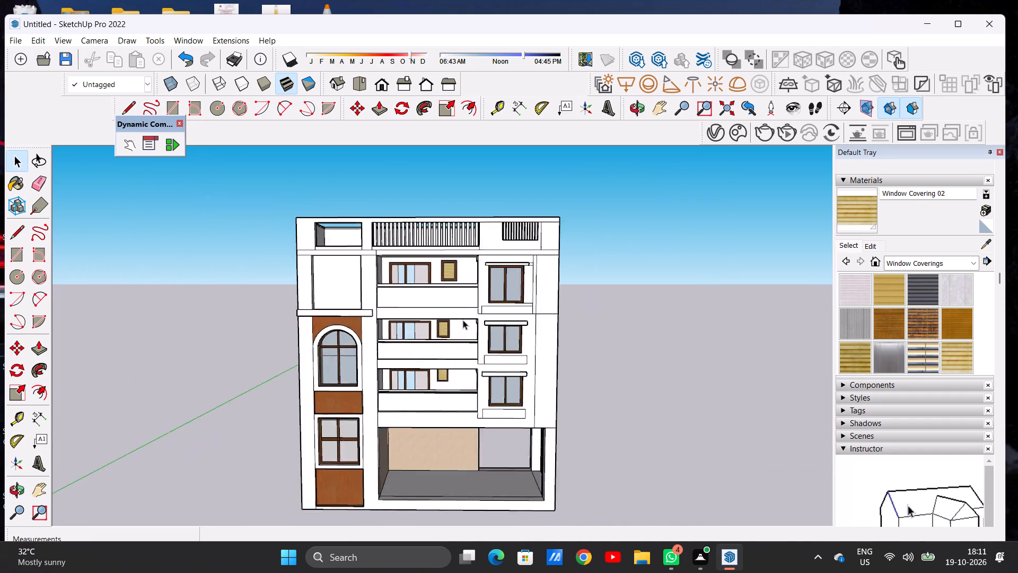
Inspect the blind texture and veneer frame of a small balcony window on the lower floors up close.
{"action": "scroll", "coordinate": [463, 320], "scroll_direction": "up", "scroll_amount": 7}
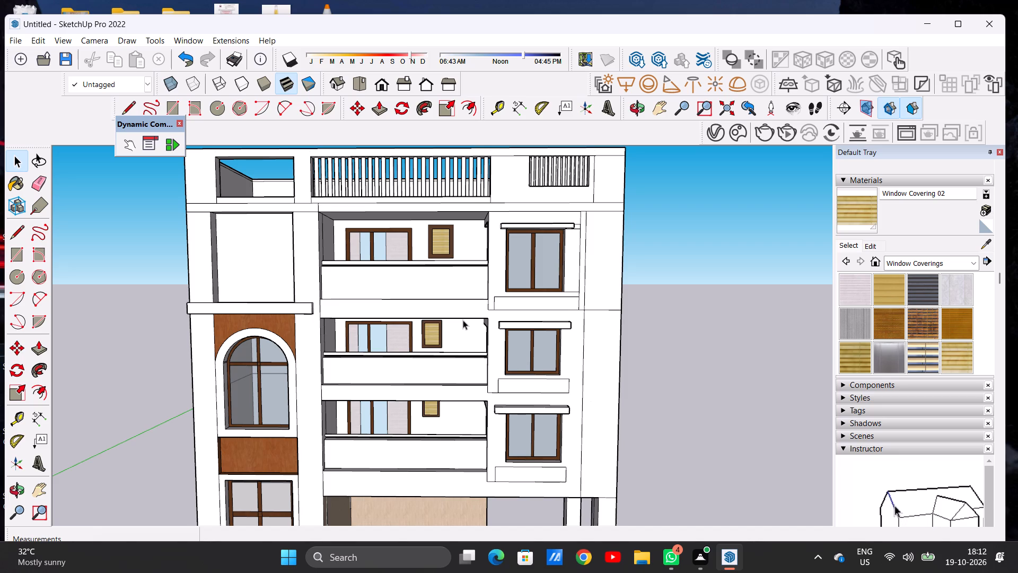
{"action": "scroll", "coordinate": [442, 375], "scroll_direction": "down", "scroll_amount": 7}
{"action": "scroll", "coordinate": [441, 400], "scroll_direction": "up", "scroll_amount": 15}
{"action": "middle_click_drag", "start_coordinate": [486, 392], "coordinate": [438, 350]}
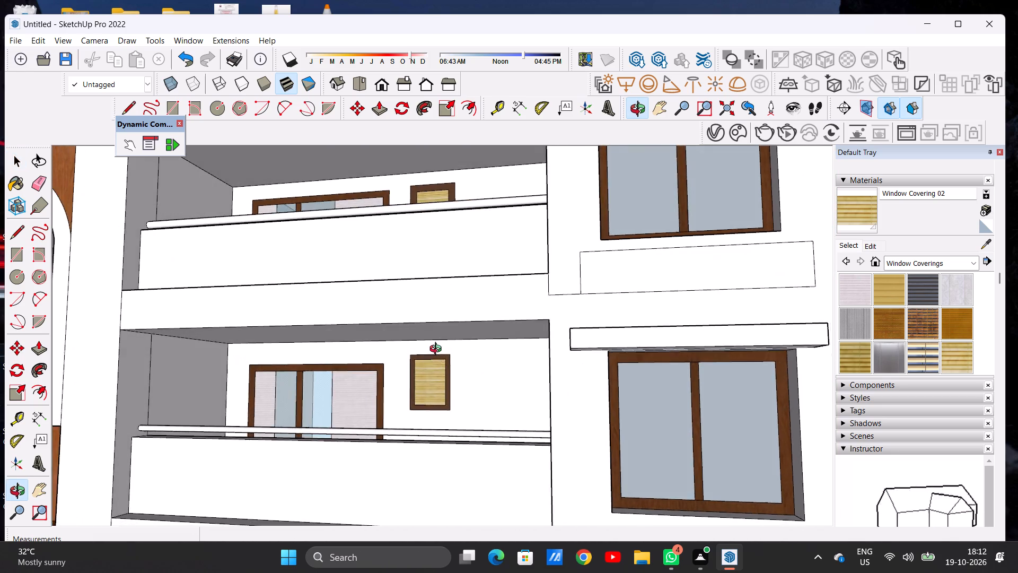
{"action": "middle_click_drag", "start_coordinate": [438, 350], "coordinate": [452, 363]}
{"action": "scroll", "coordinate": [420, 384], "scroll_direction": "up", "scroll_amount": 16}
{"action": "scroll", "coordinate": [372, 353], "scroll_direction": "down", "scroll_amount": 1}
{"action": "middle_click_drag", "start_coordinate": [373, 353], "coordinate": [410, 364]}
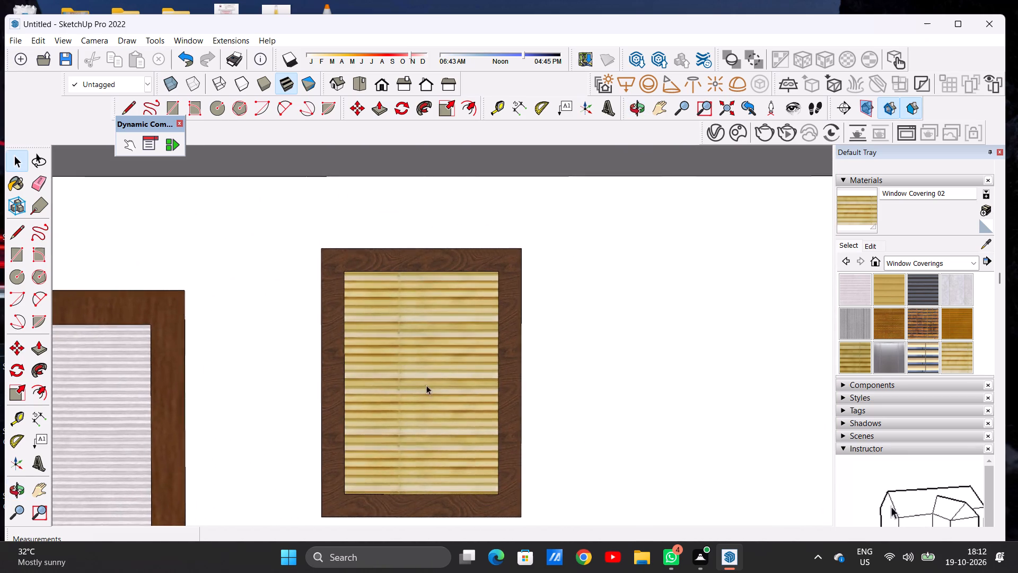
Compare the small balcony windows' blinds and veneer frames with the sliding doors on each floor.
{"action": "scroll", "coordinate": [473, 400], "scroll_direction": "down", "scroll_amount": 3}
{"action": "scroll", "coordinate": [476, 401], "scroll_direction": "up", "scroll_amount": 1}
{"action": "scroll", "coordinate": [477, 401], "scroll_direction": "down", "scroll_amount": 20}
{"action": "scroll", "coordinate": [477, 401], "scroll_direction": "down", "scroll_amount": 11}
{"action": "scroll", "coordinate": [488, 270], "scroll_direction": "up", "scroll_amount": 6}
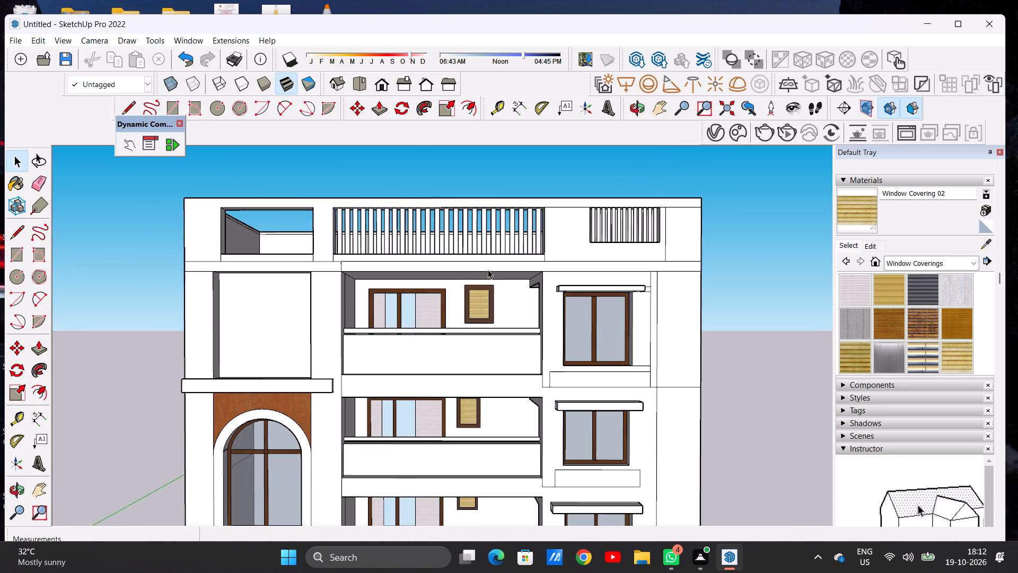
{"action": "middle_click_drag", "start_coordinate": [480, 336], "coordinate": [455, 315]}
{"action": "scroll", "coordinate": [464, 289], "scroll_direction": "up", "scroll_amount": 10}
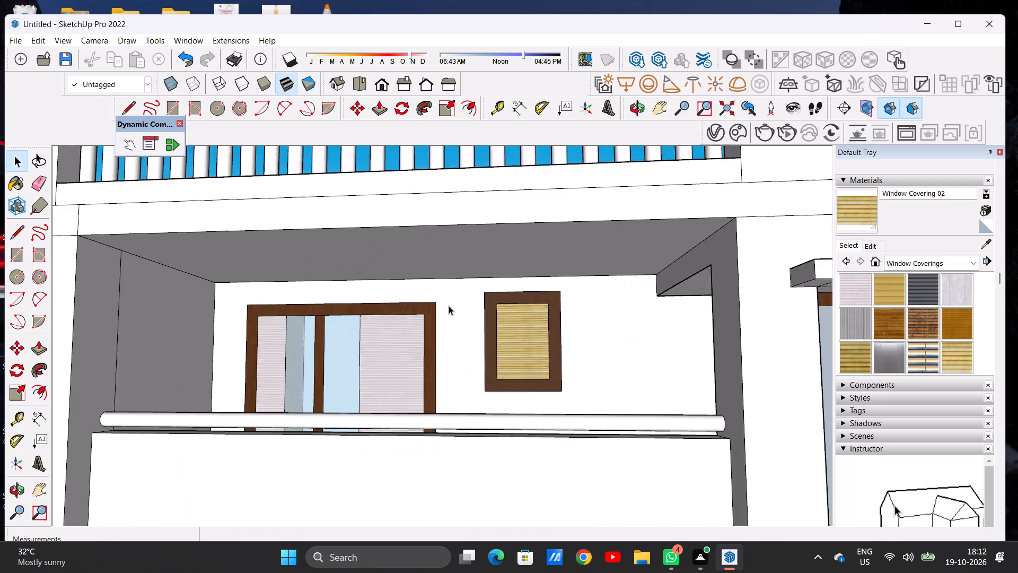
{"action": "scroll", "coordinate": [449, 306], "scroll_direction": "up", "scroll_amount": 2}
{"action": "middle_click_drag", "start_coordinate": [449, 307], "coordinate": [482, 333]}
{"action": "scroll", "coordinate": [576, 301], "scroll_direction": "down", "scroll_amount": 11}
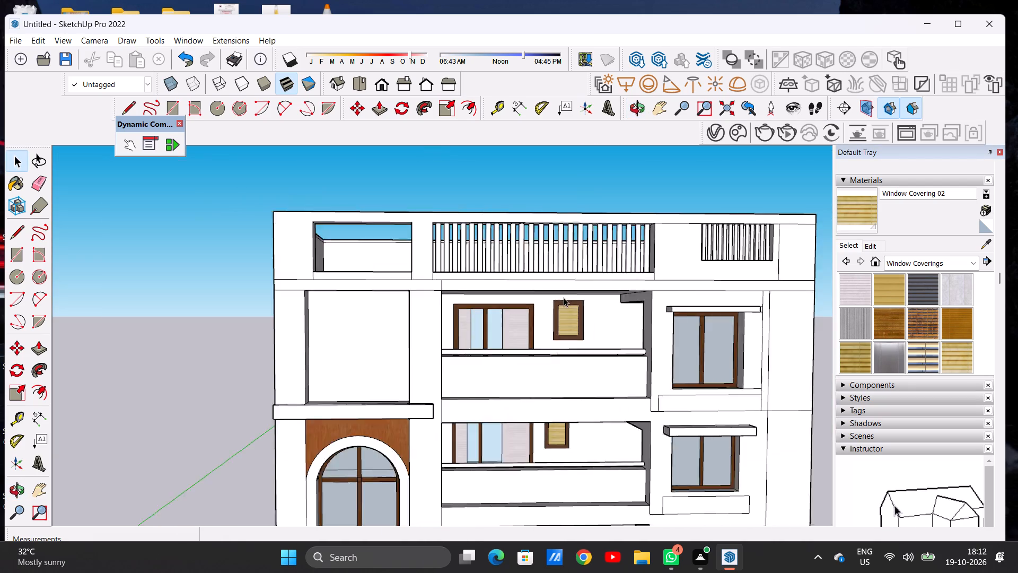
{"action": "scroll", "coordinate": [564, 298], "scroll_direction": "down", "scroll_amount": 16}
{"action": "scroll", "coordinate": [552, 370], "scroll_direction": "up", "scroll_amount": 20}
{"action": "scroll", "coordinate": [552, 370], "scroll_direction": "up", "scroll_amount": 5}
{"action": "middle_click_drag", "start_coordinate": [485, 241], "coordinate": [486, 244]}
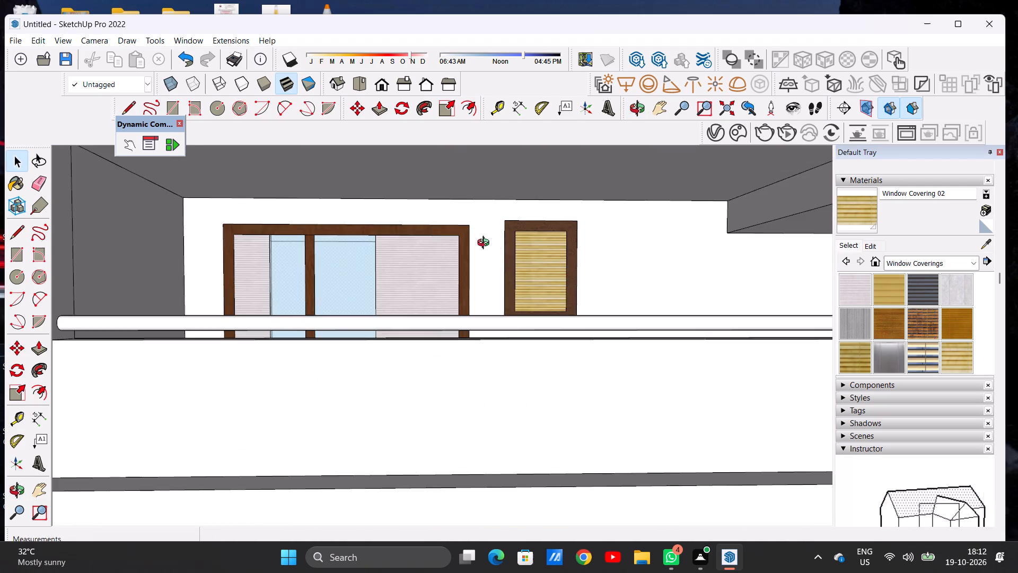
{"action": "middle_click_drag", "start_coordinate": [486, 244], "coordinate": [499, 268]}
{"action": "scroll", "coordinate": [511, 270], "scroll_direction": "down", "scroll_amount": 5}
{"action": "scroll", "coordinate": [515, 273], "scroll_direction": "up", "scroll_amount": 1}
{"action": "scroll", "coordinate": [515, 273], "scroll_direction": "down", "scroll_amount": 8}
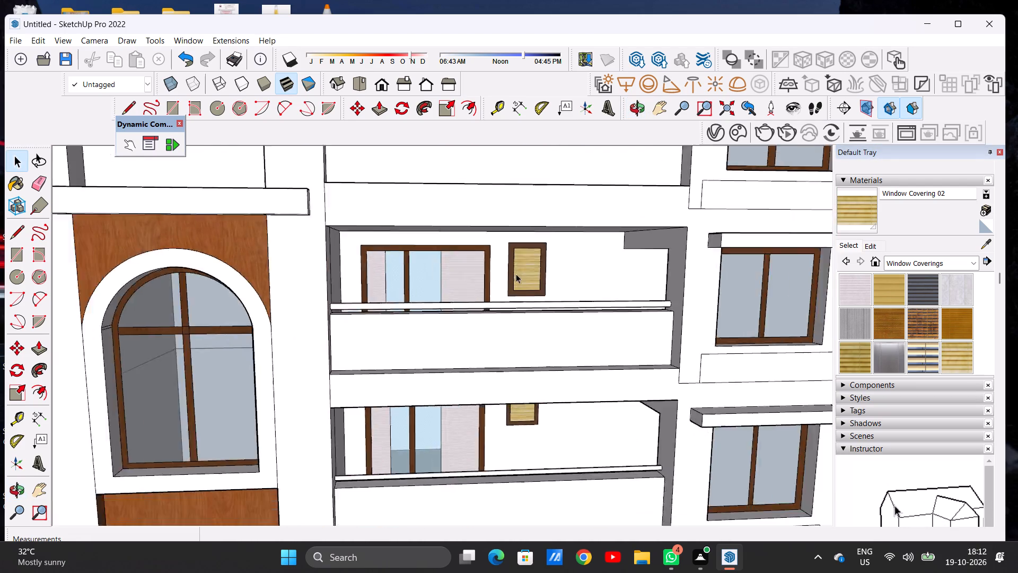
{"action": "scroll", "coordinate": [516, 274], "scroll_direction": "down", "scroll_amount": 2}
{"action": "scroll", "coordinate": [542, 385], "scroll_direction": "up", "scroll_amount": 2}
{"action": "scroll", "coordinate": [542, 388], "scroll_direction": "down", "scroll_amount": 1}
{"action": "scroll", "coordinate": [542, 388], "scroll_direction": "up", "scroll_amount": 6}
{"action": "middle_click_drag", "start_coordinate": [511, 365], "coordinate": [499, 323]}
{"action": "scroll", "coordinate": [501, 325], "scroll_direction": "up", "scroll_amount": 16}
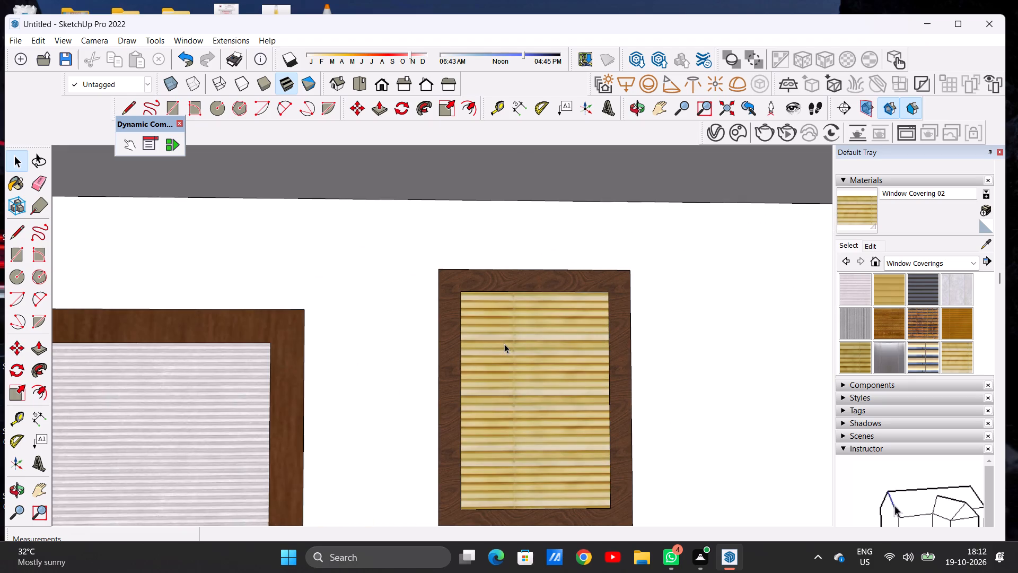
{"action": "scroll", "coordinate": [522, 363], "scroll_direction": "down", "scroll_amount": 20}
{"action": "scroll", "coordinate": [522, 363], "scroll_direction": "down", "scroll_amount": 4}
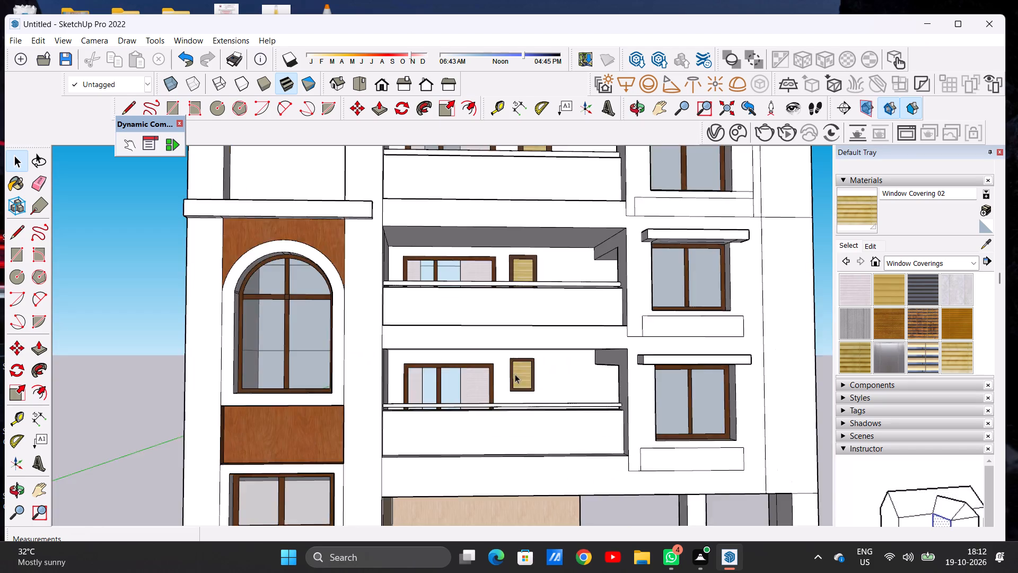
{"action": "scroll", "coordinate": [515, 374], "scroll_direction": "down", "scroll_amount": 2}
Review the balconies and windows across the whole front elevation from several angles.
{"action": "middle_click_drag", "start_coordinate": [531, 326], "coordinate": [521, 366]}
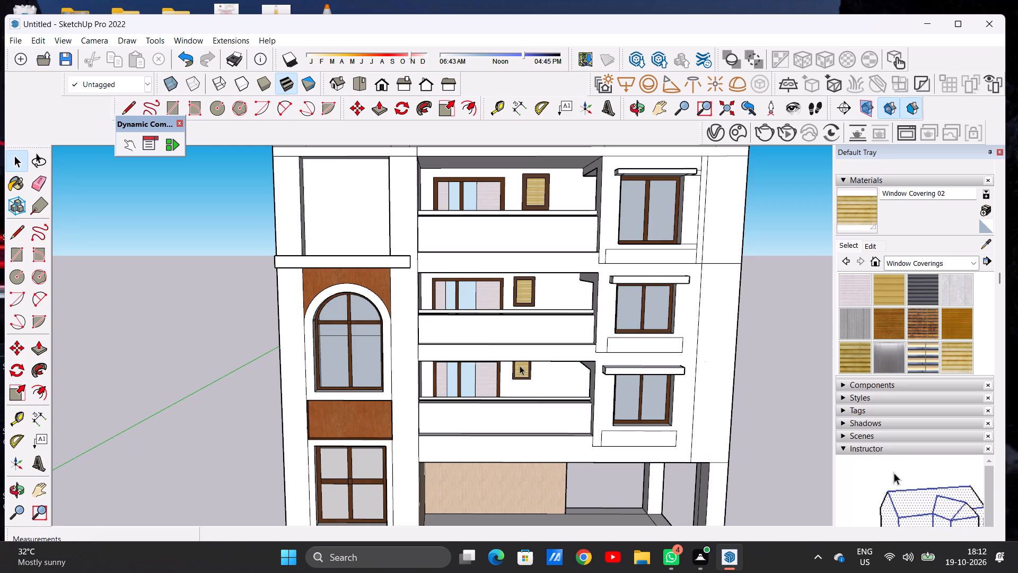
{"action": "scroll", "coordinate": [520, 366], "scroll_direction": "down", "scroll_amount": 8}
{"action": "scroll", "coordinate": [518, 273], "scroll_direction": "up", "scroll_amount": 13}
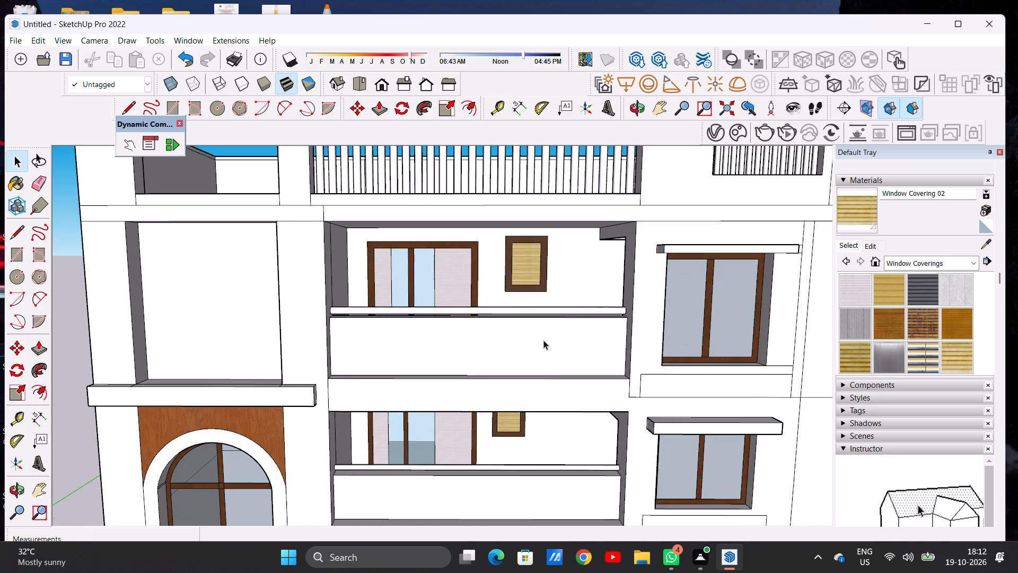
{"action": "middle_click_drag", "start_coordinate": [479, 273], "coordinate": [566, 249]}
{"action": "scroll", "coordinate": [569, 270], "scroll_direction": "up", "scroll_amount": 8}
{"action": "middle_click_drag", "start_coordinate": [326, 270], "coordinate": [549, 267]}
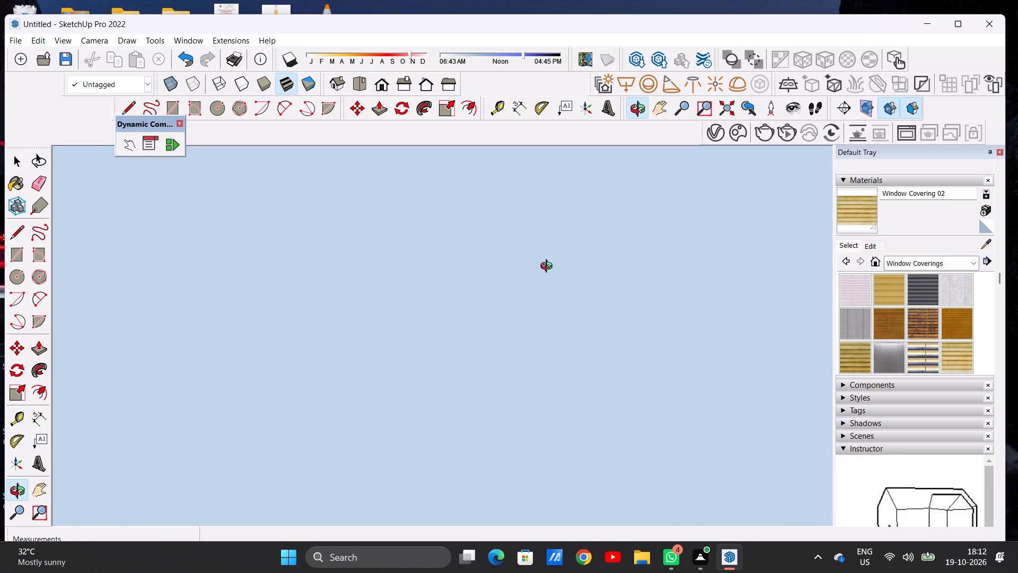
{"action": "middle_click_drag", "start_coordinate": [549, 267], "coordinate": [370, 285]}
{"action": "scroll", "coordinate": [468, 284], "scroll_direction": "down", "scroll_amount": 20}
{"action": "scroll", "coordinate": [468, 284], "scroll_direction": "down", "scroll_amount": 3}
{"action": "middle_click_drag", "start_coordinate": [432, 323], "coordinate": [376, 315]}
{"action": "scroll", "coordinate": [405, 318], "scroll_direction": "up", "scroll_amount": 12}
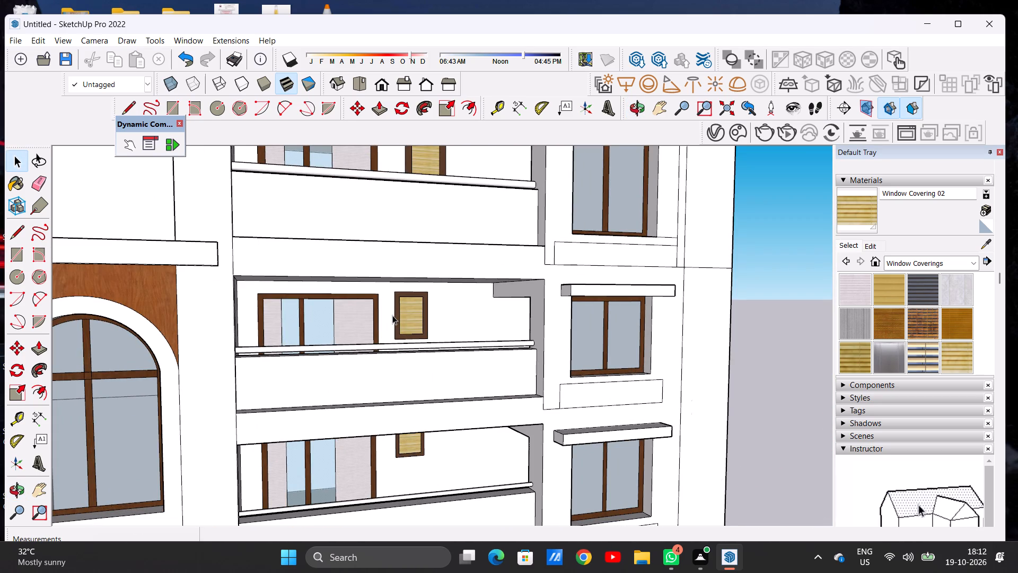
{"action": "scroll", "coordinate": [392, 314], "scroll_direction": "down", "scroll_amount": 12}
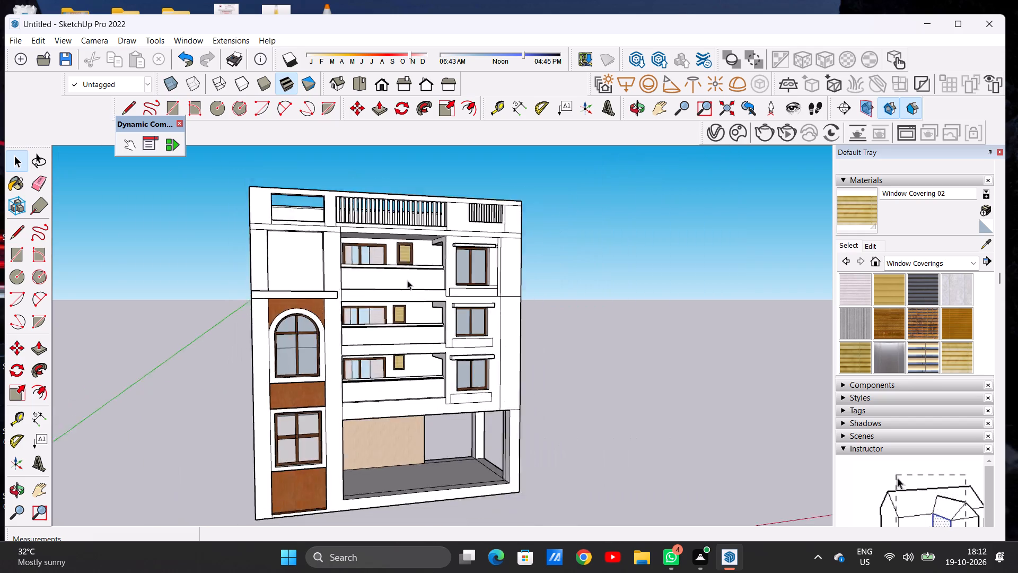
{"action": "scroll", "coordinate": [407, 280], "scroll_direction": "down", "scroll_amount": 4}
{"action": "middle_click_drag", "start_coordinate": [444, 311], "coordinate": [380, 310]}
{"action": "scroll", "coordinate": [445, 310], "scroll_direction": "up", "scroll_amount": 2}
{"action": "scroll", "coordinate": [445, 311], "scroll_direction": "down", "scroll_amount": 1}
{"action": "scroll", "coordinate": [445, 311], "scroll_direction": "up", "scroll_amount": 11}
{"action": "scroll", "coordinate": [460, 301], "scroll_direction": "down", "scroll_amount": 8}
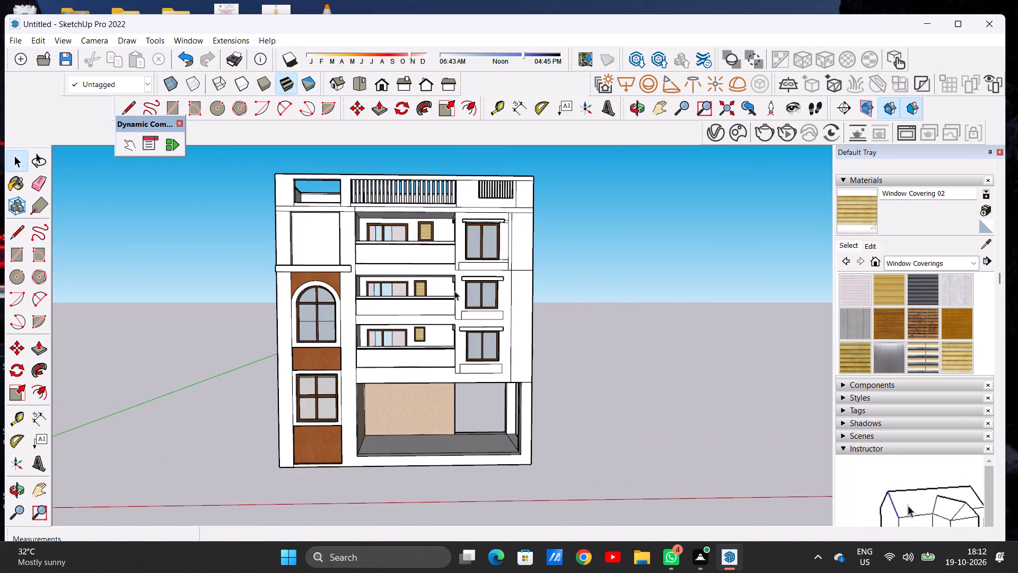
Inspect the blind texture and veneer frame of the top balcony's small window up close and within the elevation.
{"action": "scroll", "coordinate": [418, 228], "scroll_direction": "up", "scroll_amount": 8}
{"action": "middle_click_drag", "start_coordinate": [339, 224], "coordinate": [277, 232]}
{"action": "scroll", "coordinate": [446, 220], "scroll_direction": "up", "scroll_amount": 7}
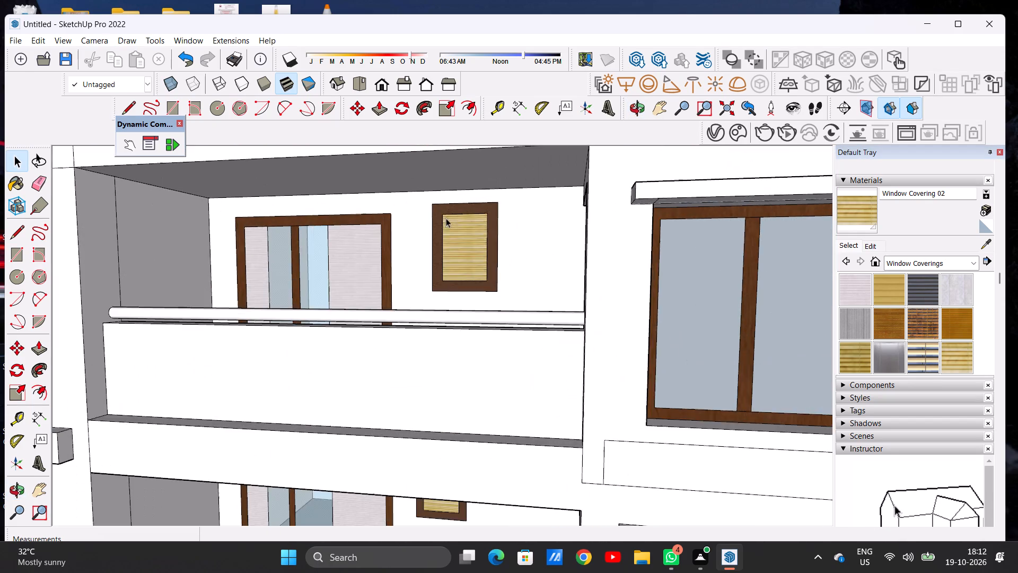
{"action": "middle_click_drag", "start_coordinate": [381, 216], "coordinate": [426, 233]}
{"action": "scroll", "coordinate": [450, 234], "scroll_direction": "up", "scroll_amount": 14}
{"action": "middle_click_drag", "start_coordinate": [402, 235], "coordinate": [456, 230]}
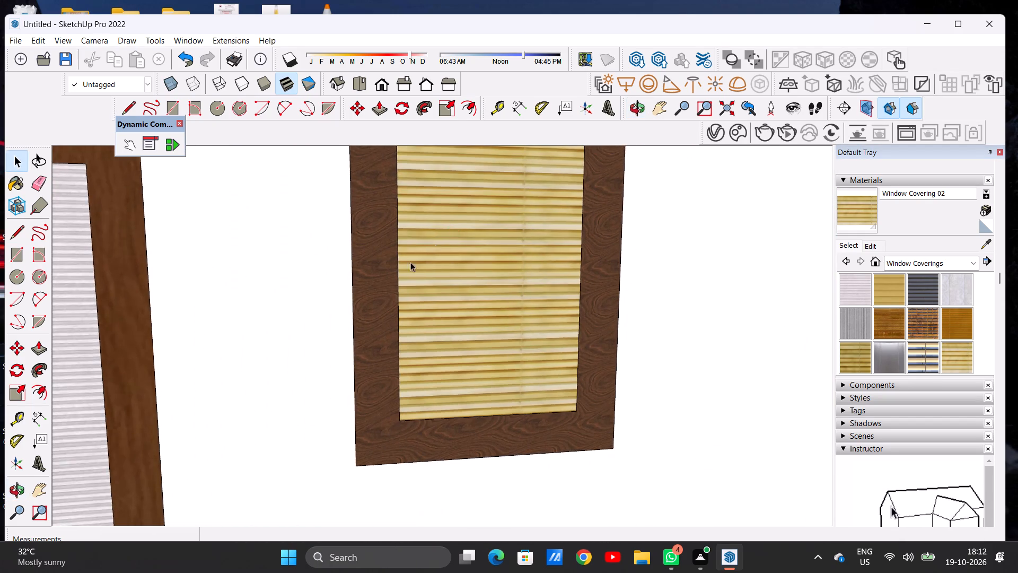
{"action": "scroll", "coordinate": [407, 265], "scroll_direction": "down", "scroll_amount": 16}
{"action": "middle_click_drag", "start_coordinate": [474, 271], "coordinate": [446, 264]}
{"action": "scroll", "coordinate": [443, 263], "scroll_direction": "up", "scroll_amount": 11}
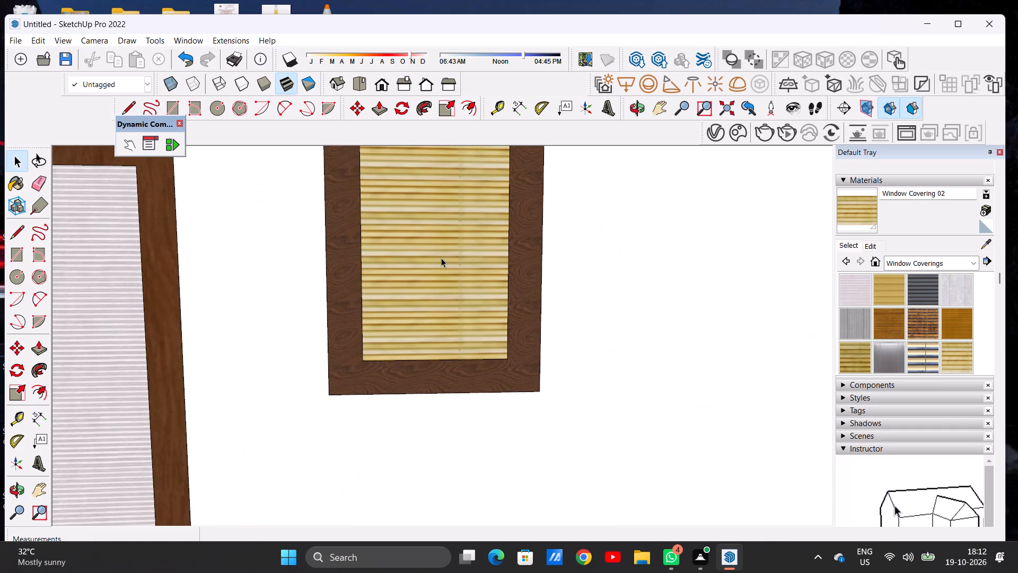
{"action": "scroll", "coordinate": [441, 258], "scroll_direction": "down", "scroll_amount": 15}
{"action": "scroll", "coordinate": [424, 226], "scroll_direction": "down", "scroll_amount": 9}
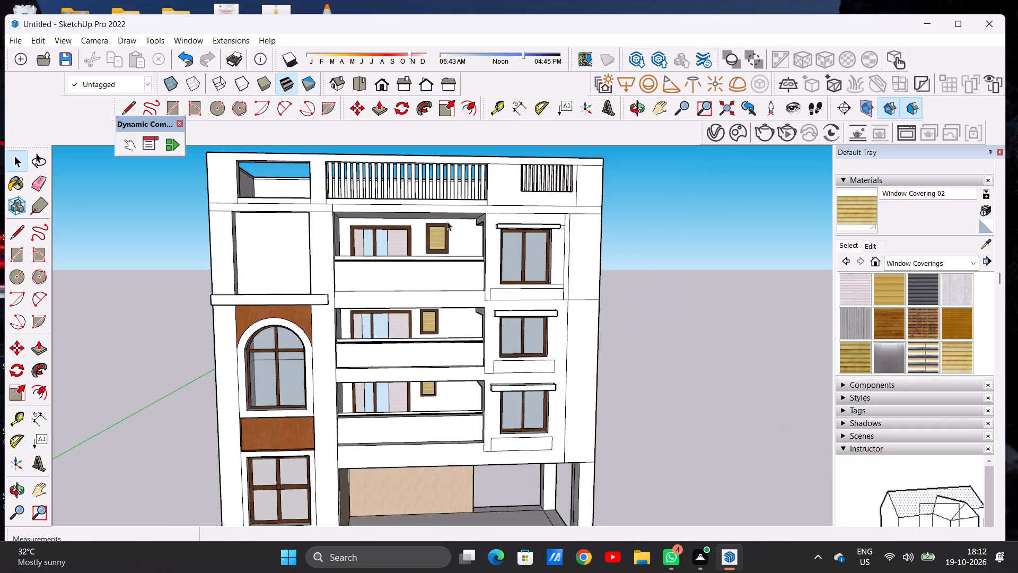
{"action": "scroll", "coordinate": [447, 221], "scroll_direction": "down", "scroll_amount": 5}
{"action": "scroll", "coordinate": [454, 303], "scroll_direction": "up", "scroll_amount": 1}
{"action": "scroll", "coordinate": [454, 303], "scroll_direction": "down", "scroll_amount": 1}
{"action": "scroll", "coordinate": [453, 305], "scroll_direction": "up", "scroll_amount": 18}
{"action": "middle_click_drag", "start_coordinate": [460, 285], "coordinate": [414, 279]}
{"action": "scroll", "coordinate": [475, 265], "scroll_direction": "up", "scroll_amount": 1}
{"action": "scroll", "coordinate": [475, 265], "scroll_direction": "down", "scroll_amount": 1}
{"action": "scroll", "coordinate": [475, 265], "scroll_direction": "up", "scroll_amount": 11}
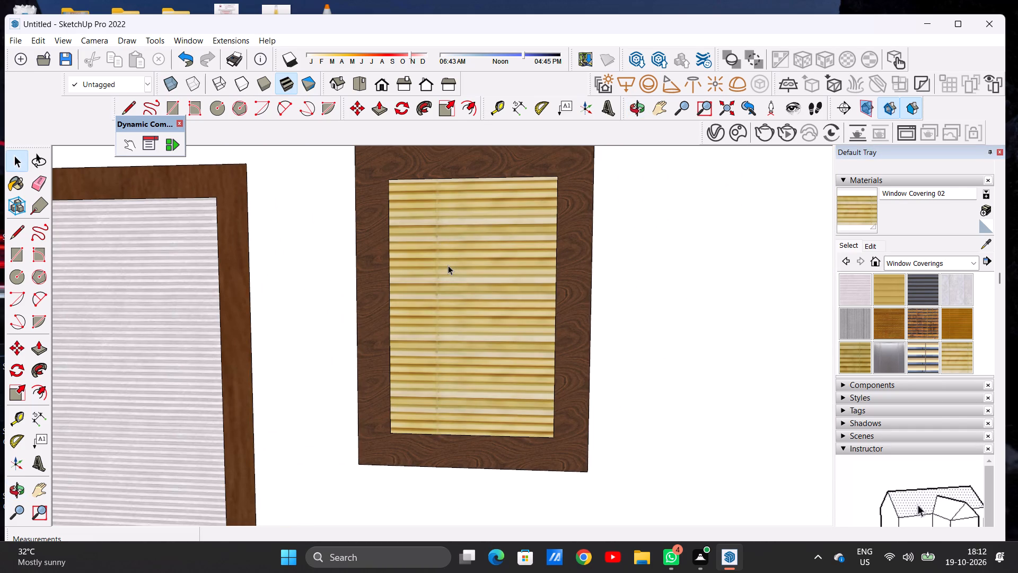
{"action": "scroll", "coordinate": [450, 281], "scroll_direction": "down", "scroll_amount": 8}
{"action": "scroll", "coordinate": [450, 281], "scroll_direction": "up", "scroll_amount": 1}
{"action": "scroll", "coordinate": [476, 247], "scroll_direction": "down", "scroll_amount": 15}
{"action": "scroll", "coordinate": [479, 250], "scroll_direction": "up", "scroll_amount": 1}
{"action": "scroll", "coordinate": [479, 250], "scroll_direction": "down", "scroll_amount": 13}
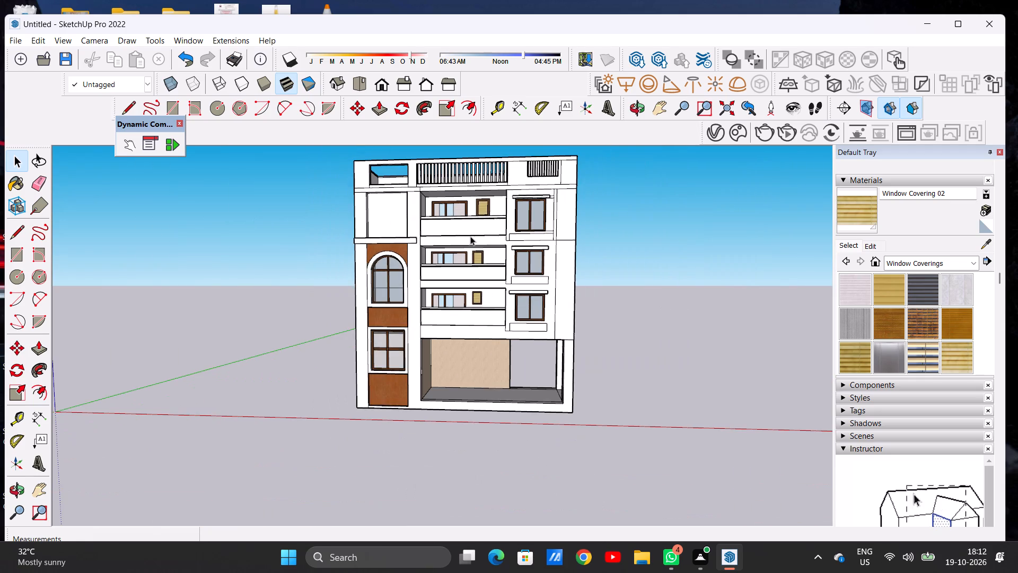
Examine the lower balconies' small windows and sliding doors up close and from an oblique angle.
{"action": "middle_click_drag", "start_coordinate": [470, 237], "coordinate": [488, 237]}
{"action": "scroll", "coordinate": [461, 303], "scroll_direction": "up", "scroll_amount": 19}
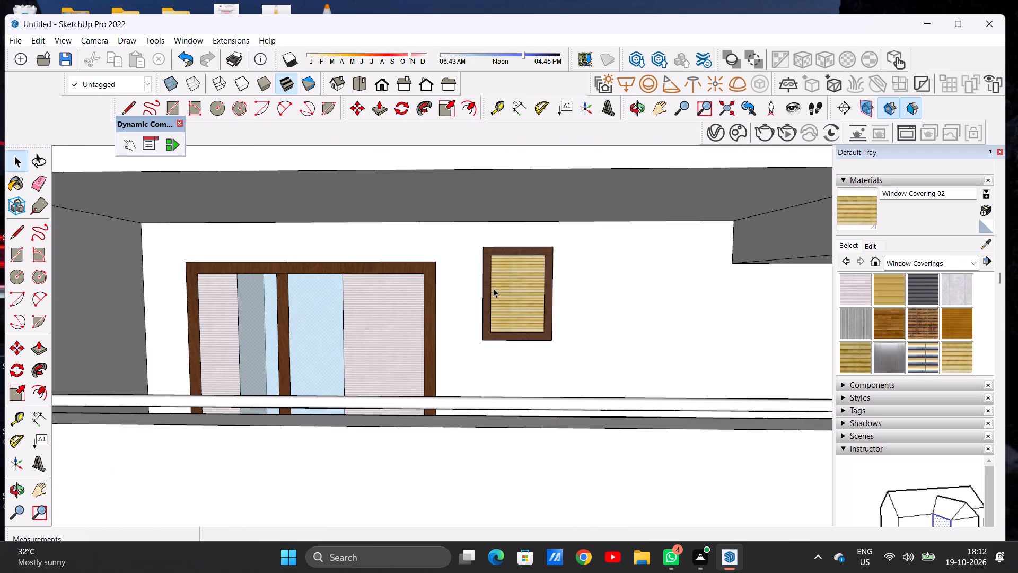
{"action": "scroll", "coordinate": [493, 288], "scroll_direction": "down", "scroll_amount": 16}
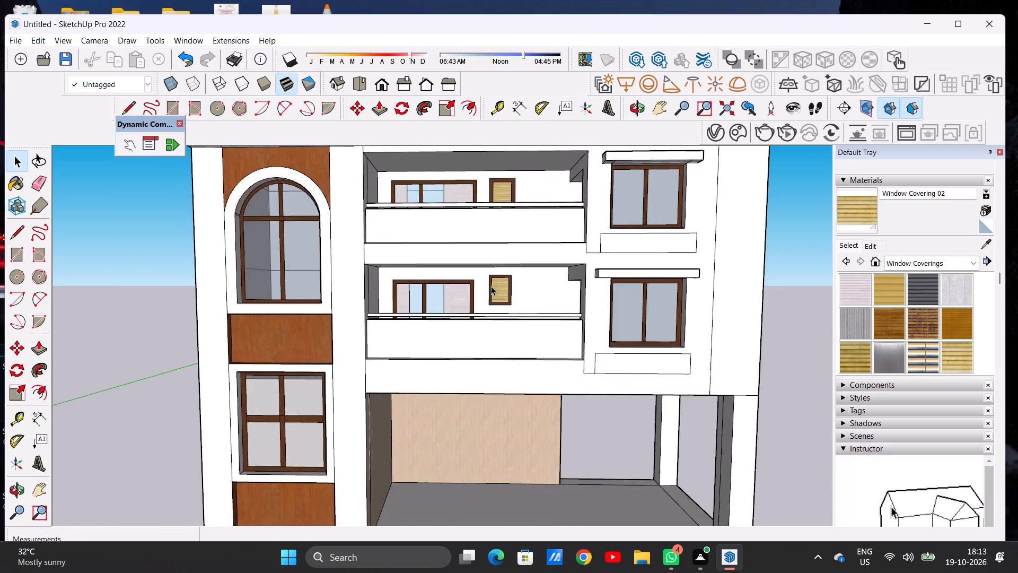
{"action": "scroll", "coordinate": [491, 286], "scroll_direction": "down", "scroll_amount": 10}
{"action": "scroll", "coordinate": [506, 177], "scroll_direction": "up", "scroll_amount": 7}
{"action": "scroll", "coordinate": [476, 242], "scroll_direction": "up", "scroll_amount": 3}
{"action": "scroll", "coordinate": [476, 242], "scroll_direction": "down", "scroll_amount": 1}
{"action": "scroll", "coordinate": [476, 242], "scroll_direction": "up", "scroll_amount": 2}
{"action": "middle_click_drag", "start_coordinate": [480, 282], "coordinate": [522, 264]}
{"action": "scroll", "coordinate": [522, 271], "scroll_direction": "up", "scroll_amount": 16}
{"action": "middle_click_drag", "start_coordinate": [343, 285], "coordinate": [465, 305]}
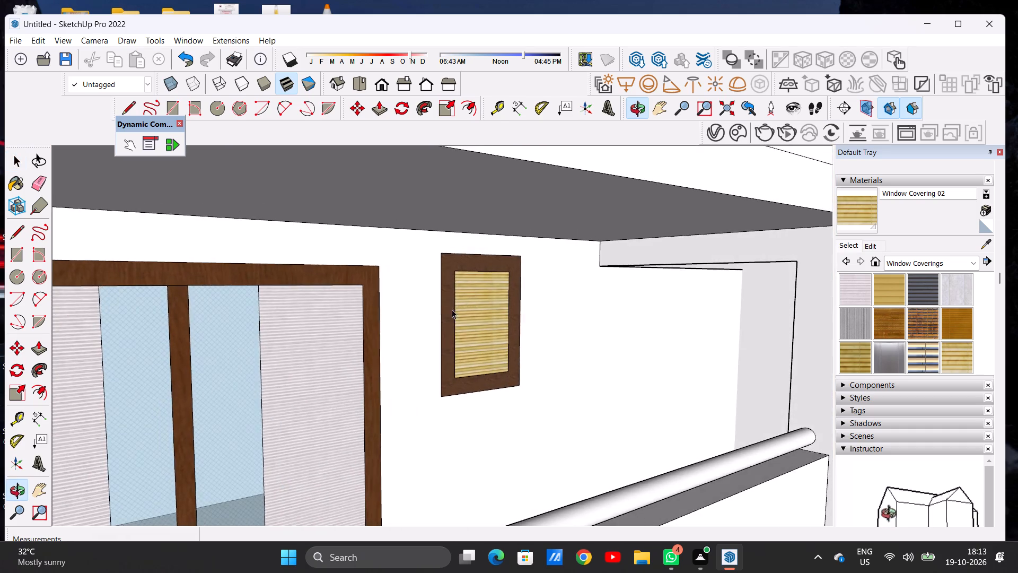
{"action": "scroll", "coordinate": [479, 298], "scroll_direction": "down", "scroll_amount": 20}
{"action": "scroll", "coordinate": [479, 298], "scroll_direction": "down", "scroll_amount": 11}
{"action": "middle_click_drag", "start_coordinate": [473, 317], "coordinate": [363, 312]}
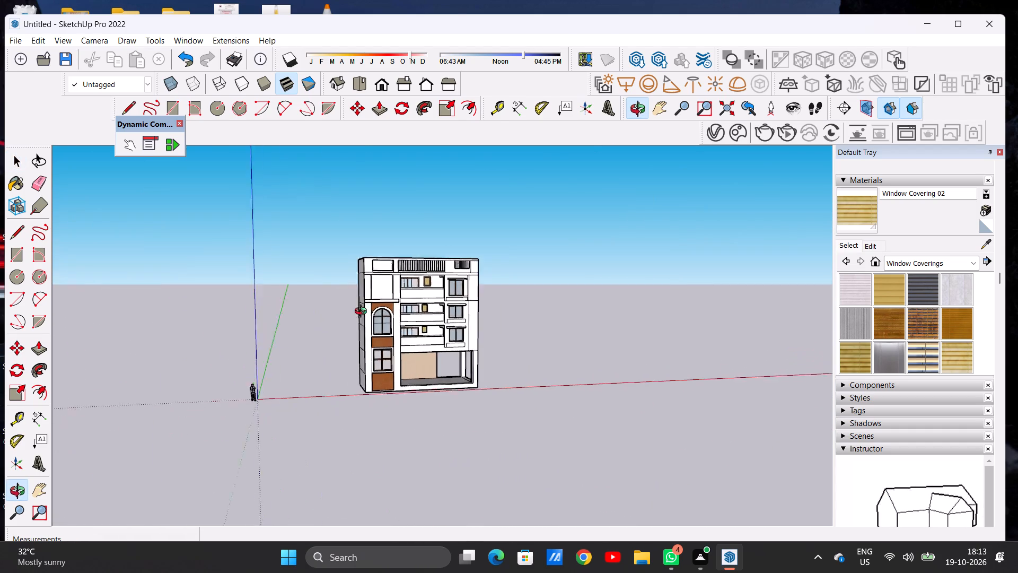
Examine the unpainted recessed wall panel above the arched window and the neighbouring balconies for remaining unfinished surfaces.
{"action": "middle_click_drag", "start_coordinate": [363, 312], "coordinate": [316, 302]}
{"action": "scroll", "coordinate": [431, 296], "scroll_direction": "up", "scroll_amount": 7}
{"action": "scroll", "coordinate": [363, 285], "scroll_direction": "up", "scroll_amount": 3}
{"action": "scroll", "coordinate": [356, 284], "scroll_direction": "down", "scroll_amount": 1}
{"action": "scroll", "coordinate": [355, 284], "scroll_direction": "up", "scroll_amount": 2}
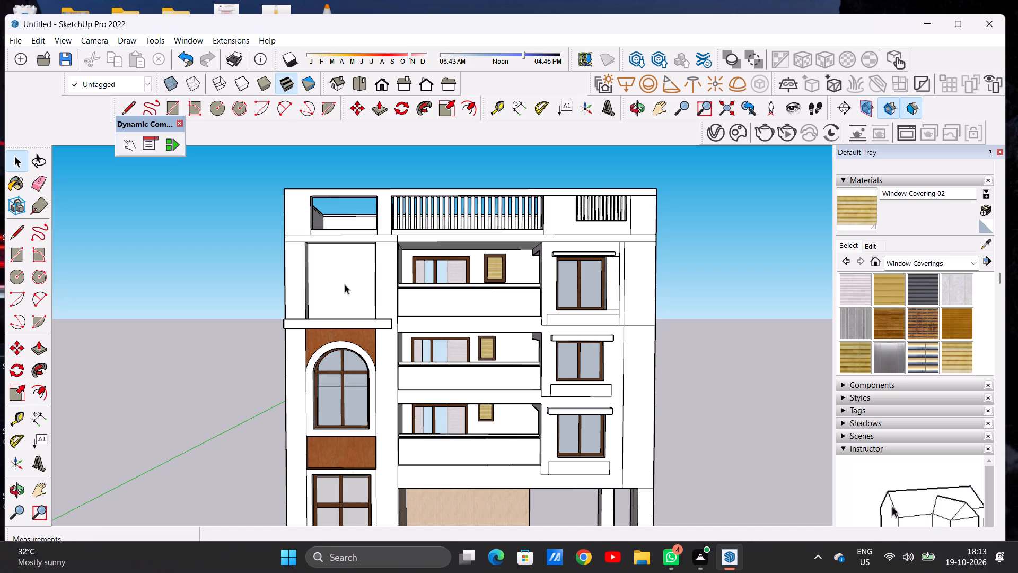
{"action": "scroll", "coordinate": [343, 299], "scroll_direction": "down", "scroll_amount": 7}
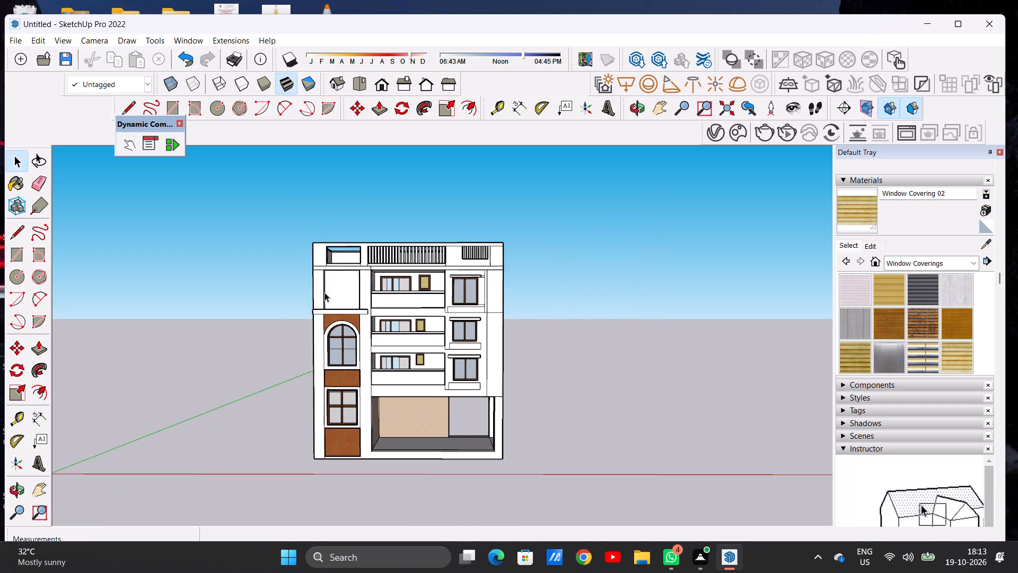
{"action": "scroll", "coordinate": [390, 216], "scroll_direction": "down", "scroll_amount": 6}
{"action": "scroll", "coordinate": [348, 285], "scroll_direction": "up", "scroll_amount": 11}
{"action": "scroll", "coordinate": [353, 248], "scroll_direction": "down", "scroll_amount": 1}
{"action": "scroll", "coordinate": [353, 248], "scroll_direction": "up", "scroll_amount": 4}
{"action": "middle_click_drag", "start_coordinate": [395, 256], "coordinate": [323, 256]}
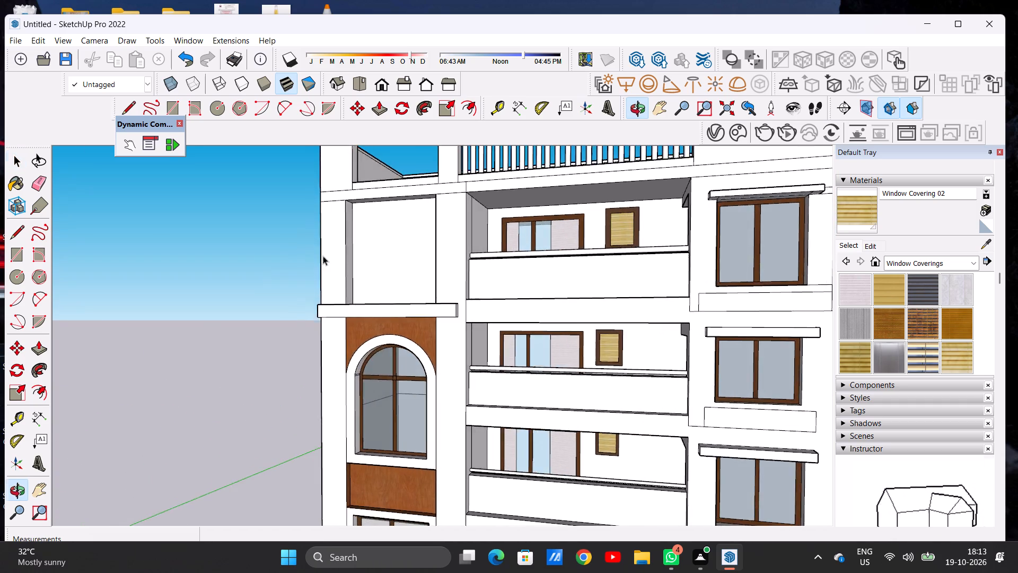
{"action": "scroll", "coordinate": [371, 246], "scroll_direction": "up", "scroll_amount": 7}
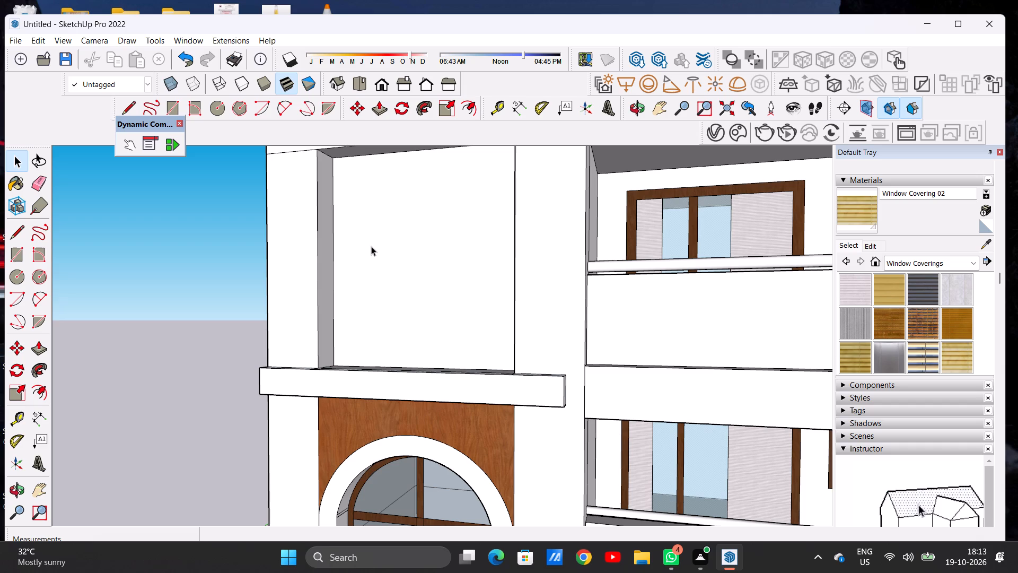
{"action": "scroll", "coordinate": [371, 247], "scroll_direction": "down", "scroll_amount": 8}
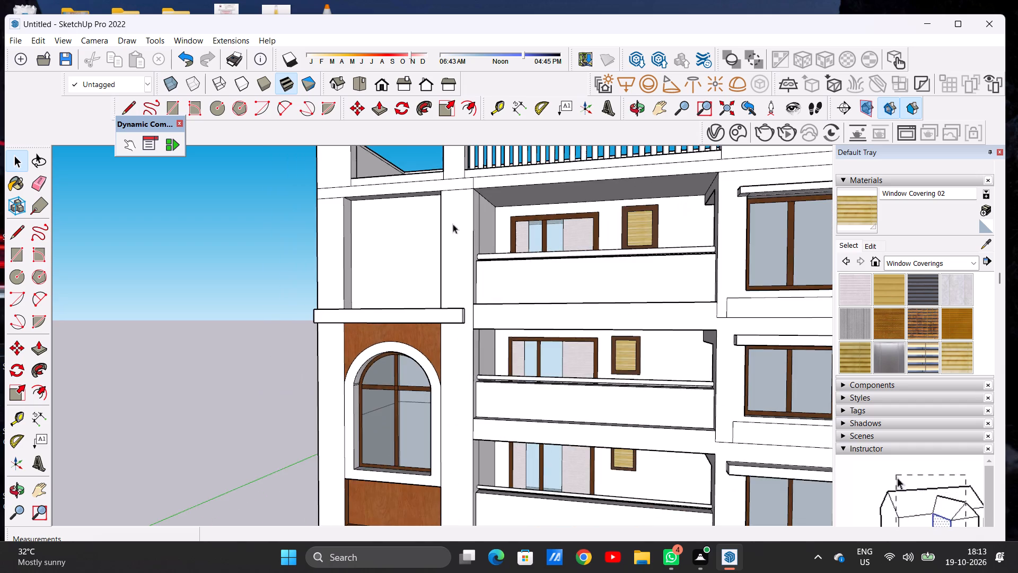
{"action": "scroll", "coordinate": [551, 216], "scroll_direction": "down", "scroll_amount": 8}
{"action": "scroll", "coordinate": [542, 227], "scroll_direction": "up", "scroll_amount": 8}
{"action": "middle_click_drag", "start_coordinate": [475, 270], "coordinate": [548, 277]}
{"action": "scroll", "coordinate": [548, 277], "scroll_direction": "up", "scroll_amount": 1}
{"action": "scroll", "coordinate": [510, 288], "scroll_direction": "down", "scroll_amount": 8}
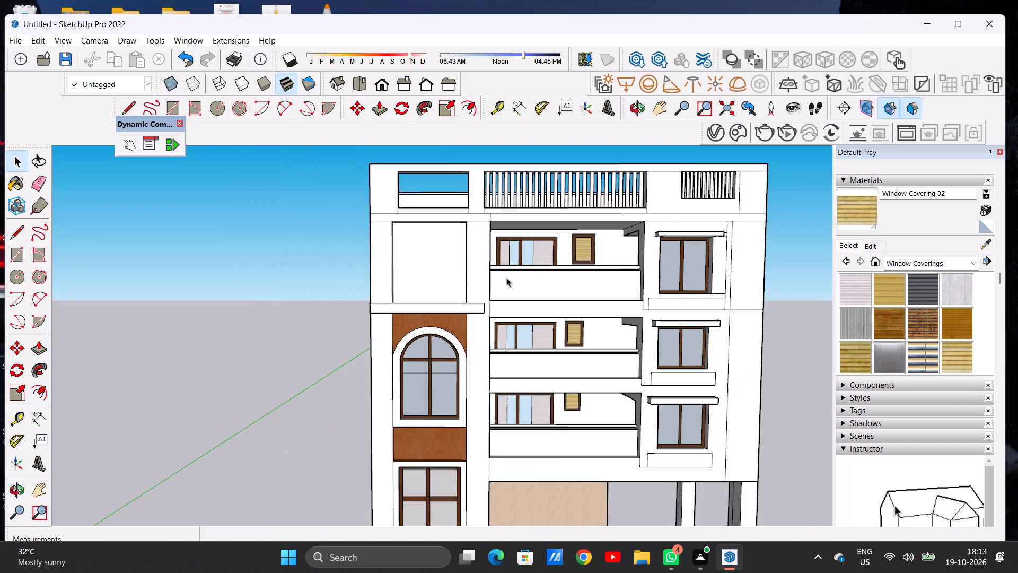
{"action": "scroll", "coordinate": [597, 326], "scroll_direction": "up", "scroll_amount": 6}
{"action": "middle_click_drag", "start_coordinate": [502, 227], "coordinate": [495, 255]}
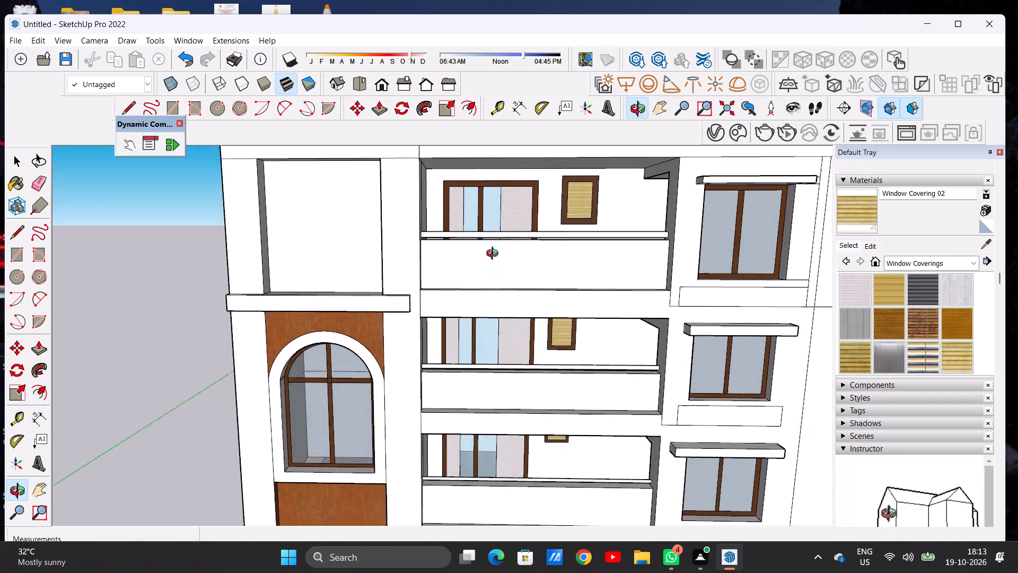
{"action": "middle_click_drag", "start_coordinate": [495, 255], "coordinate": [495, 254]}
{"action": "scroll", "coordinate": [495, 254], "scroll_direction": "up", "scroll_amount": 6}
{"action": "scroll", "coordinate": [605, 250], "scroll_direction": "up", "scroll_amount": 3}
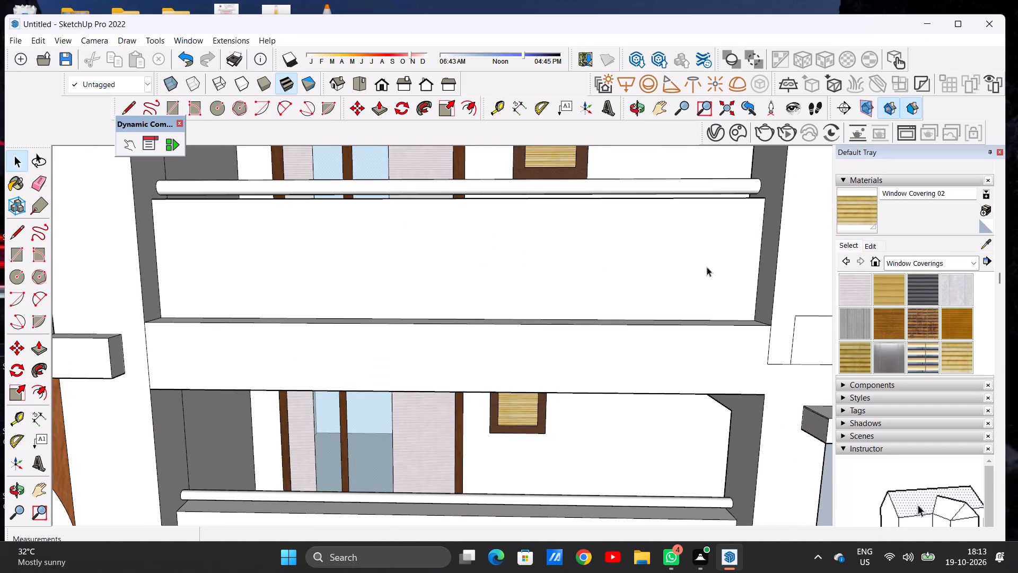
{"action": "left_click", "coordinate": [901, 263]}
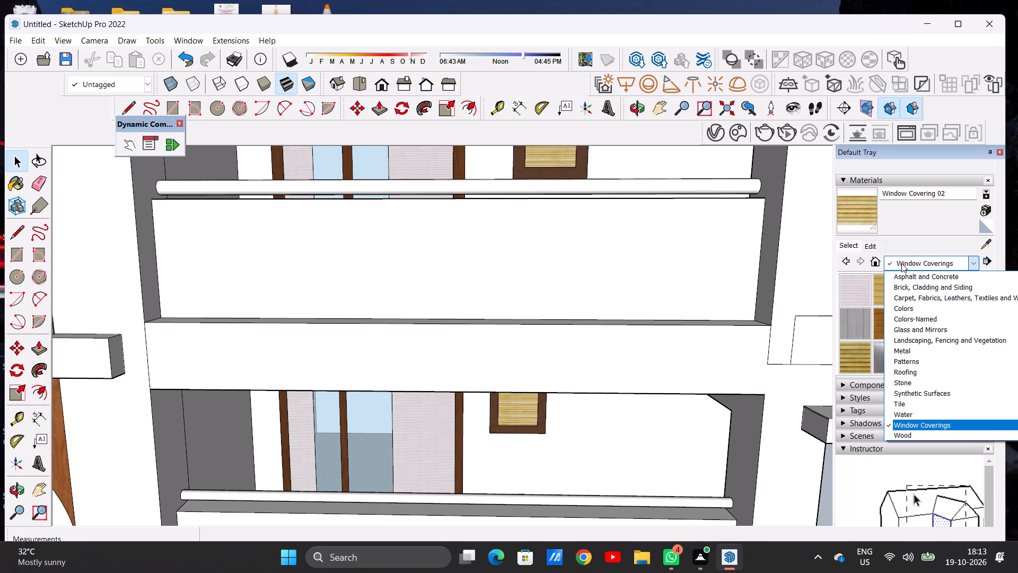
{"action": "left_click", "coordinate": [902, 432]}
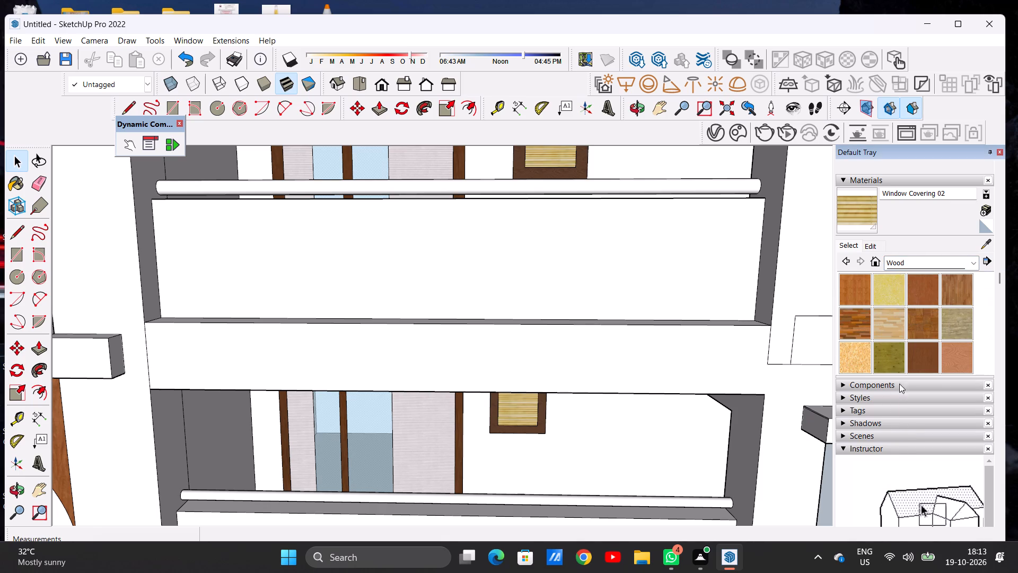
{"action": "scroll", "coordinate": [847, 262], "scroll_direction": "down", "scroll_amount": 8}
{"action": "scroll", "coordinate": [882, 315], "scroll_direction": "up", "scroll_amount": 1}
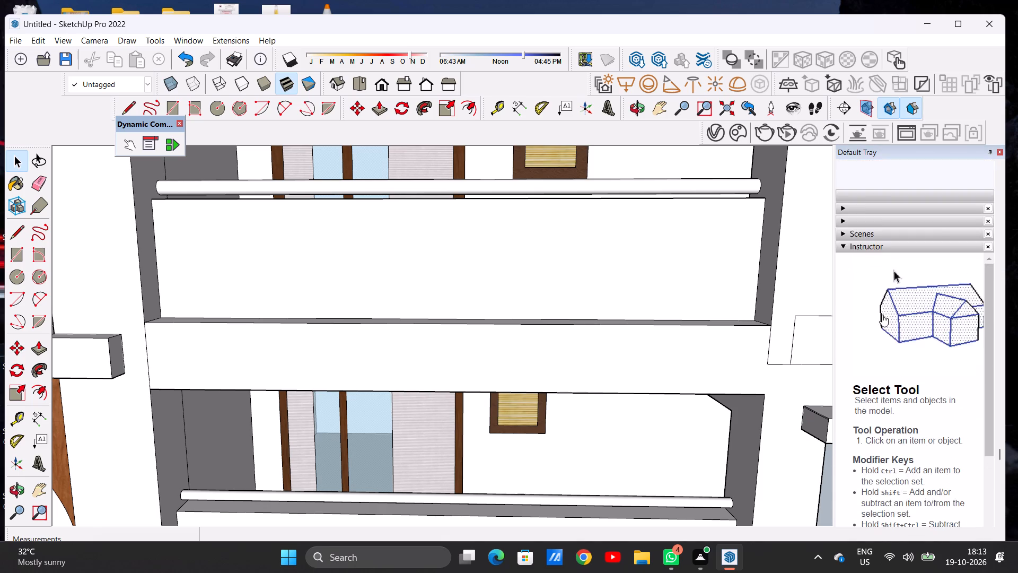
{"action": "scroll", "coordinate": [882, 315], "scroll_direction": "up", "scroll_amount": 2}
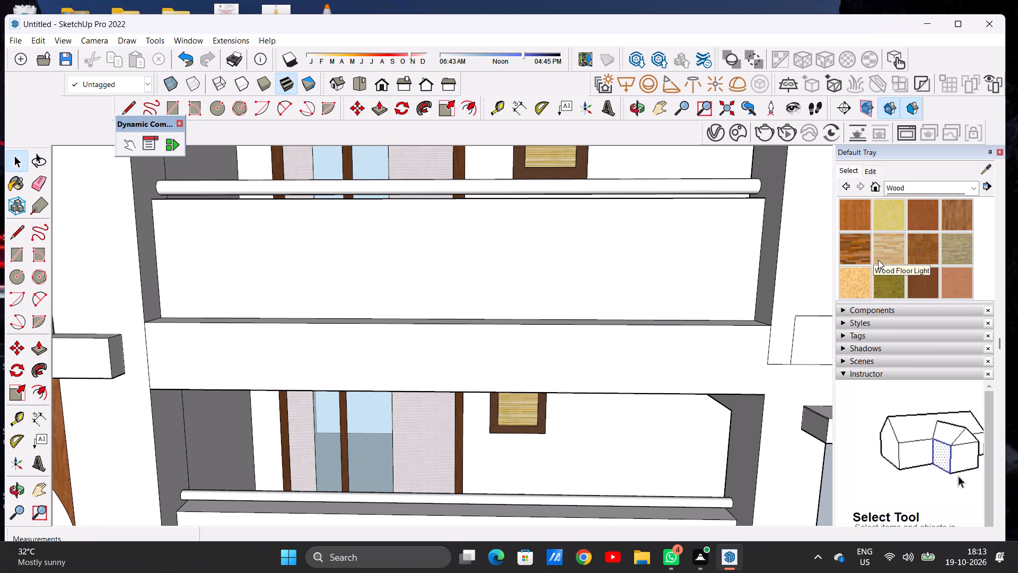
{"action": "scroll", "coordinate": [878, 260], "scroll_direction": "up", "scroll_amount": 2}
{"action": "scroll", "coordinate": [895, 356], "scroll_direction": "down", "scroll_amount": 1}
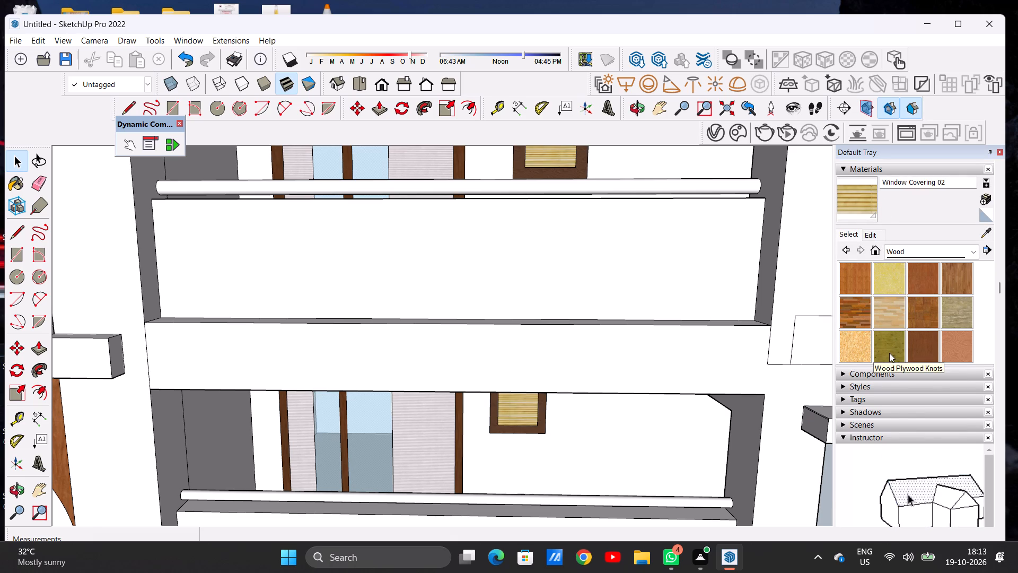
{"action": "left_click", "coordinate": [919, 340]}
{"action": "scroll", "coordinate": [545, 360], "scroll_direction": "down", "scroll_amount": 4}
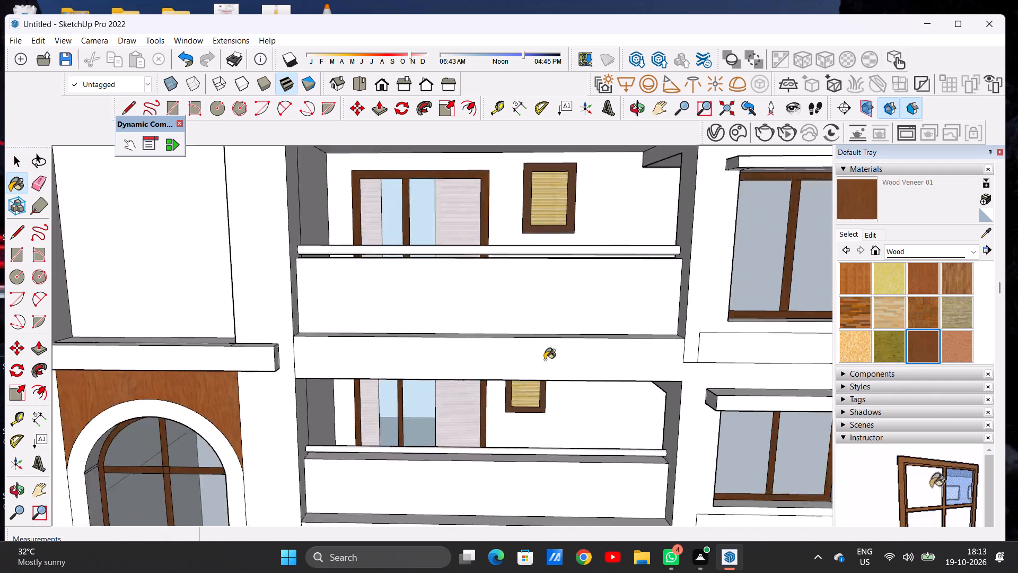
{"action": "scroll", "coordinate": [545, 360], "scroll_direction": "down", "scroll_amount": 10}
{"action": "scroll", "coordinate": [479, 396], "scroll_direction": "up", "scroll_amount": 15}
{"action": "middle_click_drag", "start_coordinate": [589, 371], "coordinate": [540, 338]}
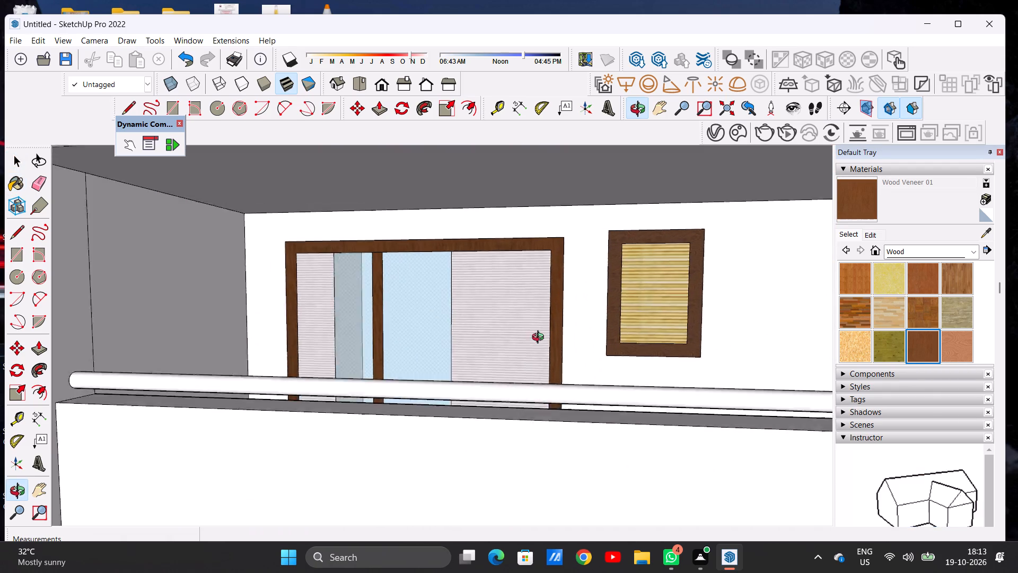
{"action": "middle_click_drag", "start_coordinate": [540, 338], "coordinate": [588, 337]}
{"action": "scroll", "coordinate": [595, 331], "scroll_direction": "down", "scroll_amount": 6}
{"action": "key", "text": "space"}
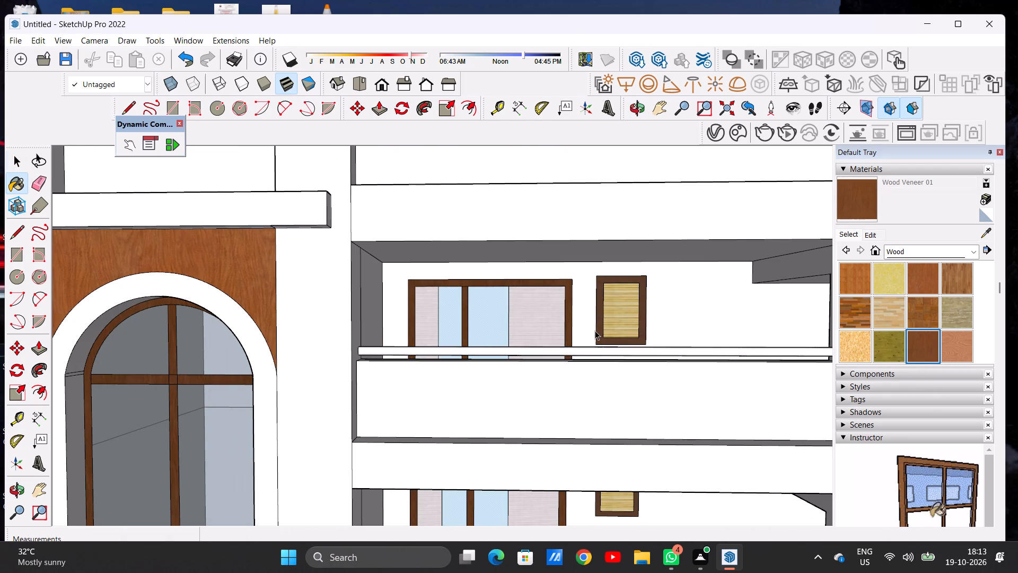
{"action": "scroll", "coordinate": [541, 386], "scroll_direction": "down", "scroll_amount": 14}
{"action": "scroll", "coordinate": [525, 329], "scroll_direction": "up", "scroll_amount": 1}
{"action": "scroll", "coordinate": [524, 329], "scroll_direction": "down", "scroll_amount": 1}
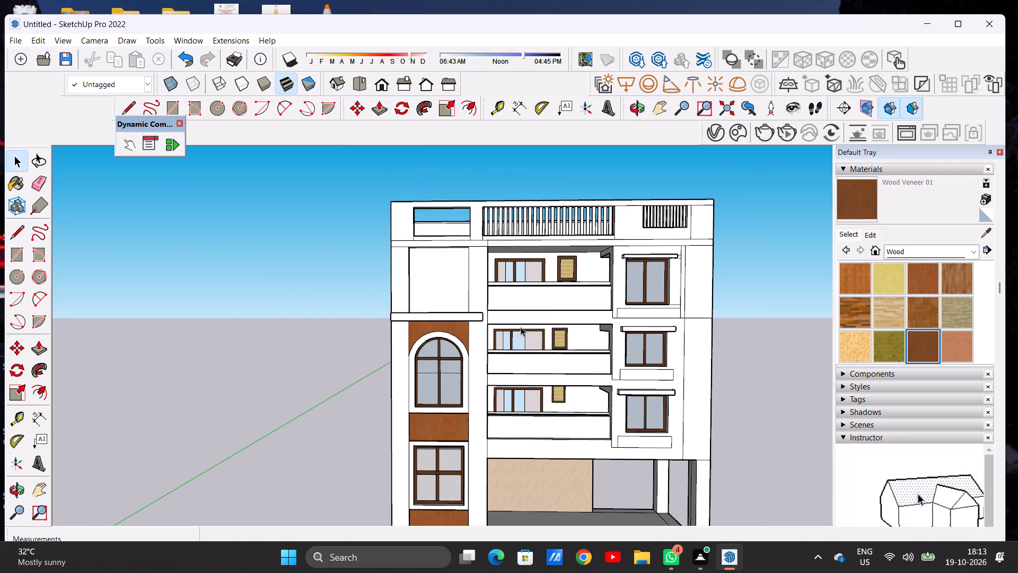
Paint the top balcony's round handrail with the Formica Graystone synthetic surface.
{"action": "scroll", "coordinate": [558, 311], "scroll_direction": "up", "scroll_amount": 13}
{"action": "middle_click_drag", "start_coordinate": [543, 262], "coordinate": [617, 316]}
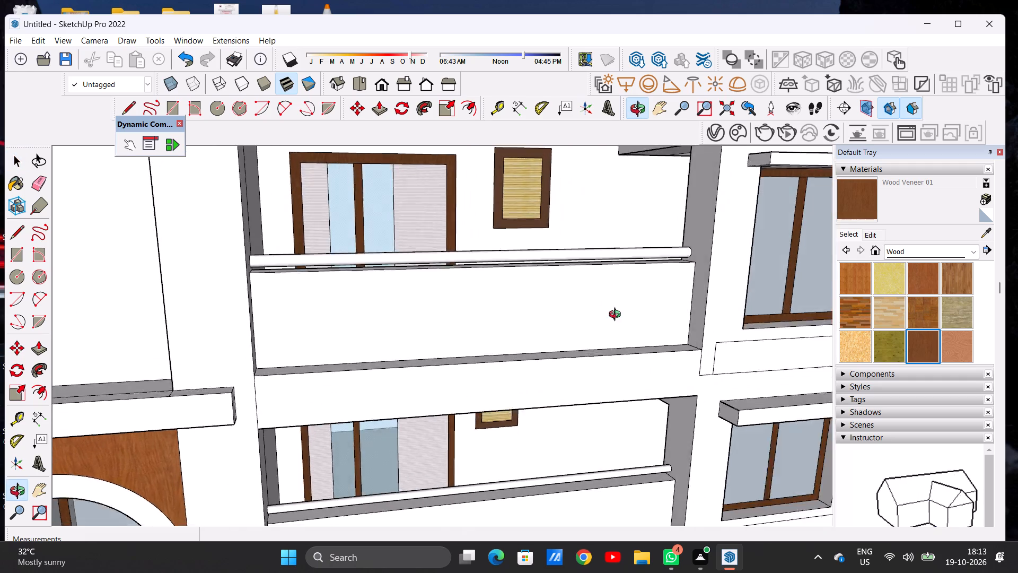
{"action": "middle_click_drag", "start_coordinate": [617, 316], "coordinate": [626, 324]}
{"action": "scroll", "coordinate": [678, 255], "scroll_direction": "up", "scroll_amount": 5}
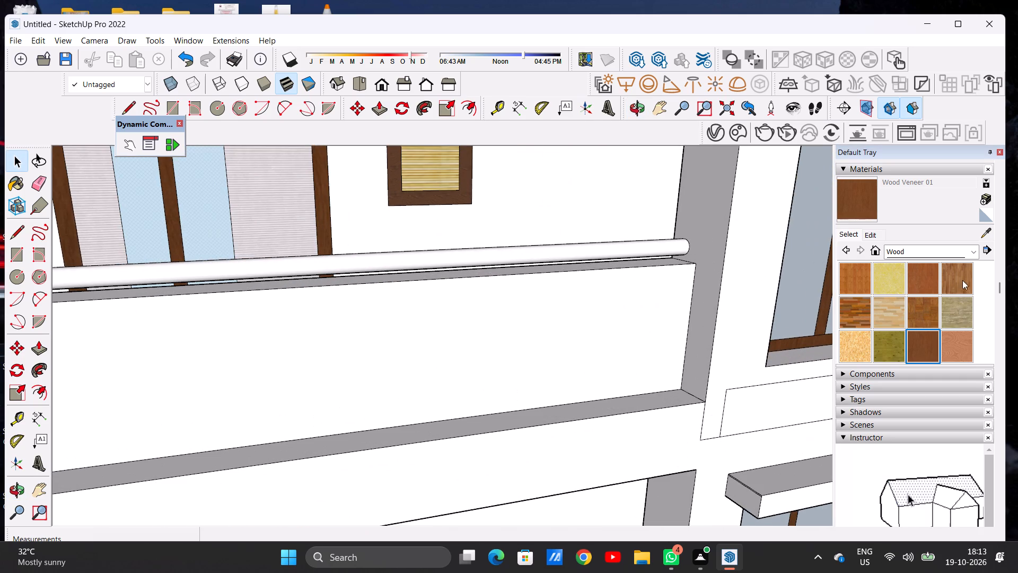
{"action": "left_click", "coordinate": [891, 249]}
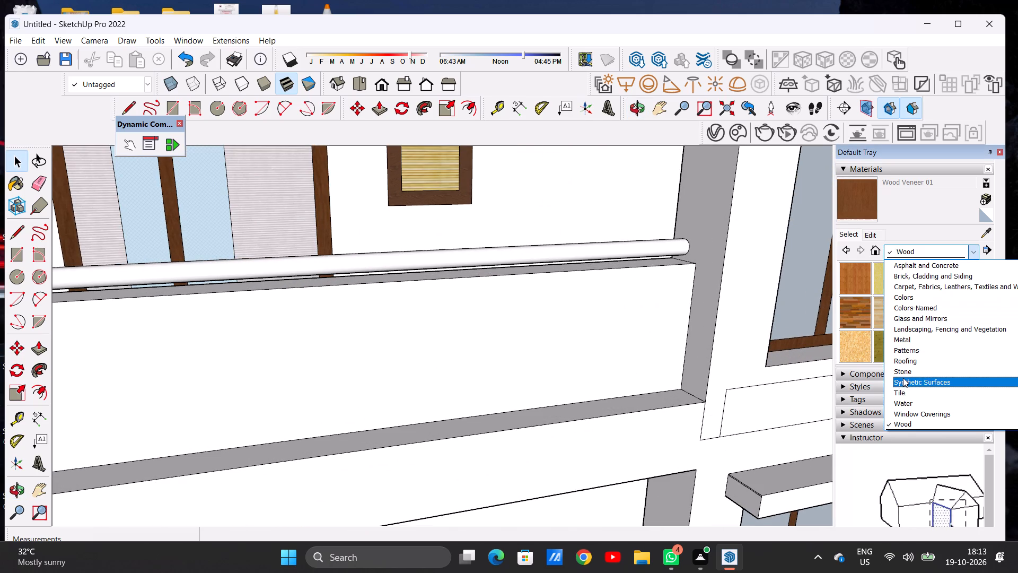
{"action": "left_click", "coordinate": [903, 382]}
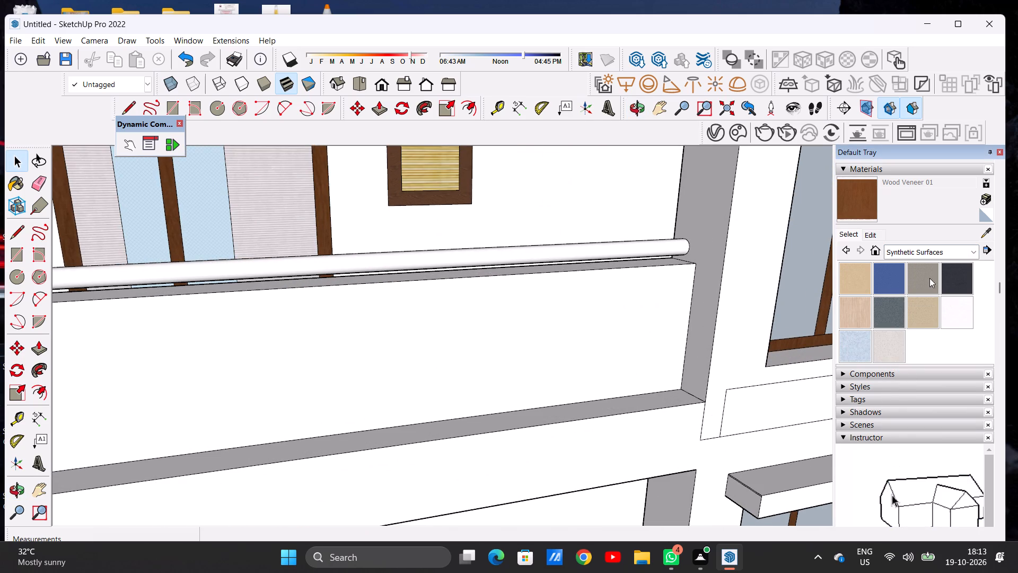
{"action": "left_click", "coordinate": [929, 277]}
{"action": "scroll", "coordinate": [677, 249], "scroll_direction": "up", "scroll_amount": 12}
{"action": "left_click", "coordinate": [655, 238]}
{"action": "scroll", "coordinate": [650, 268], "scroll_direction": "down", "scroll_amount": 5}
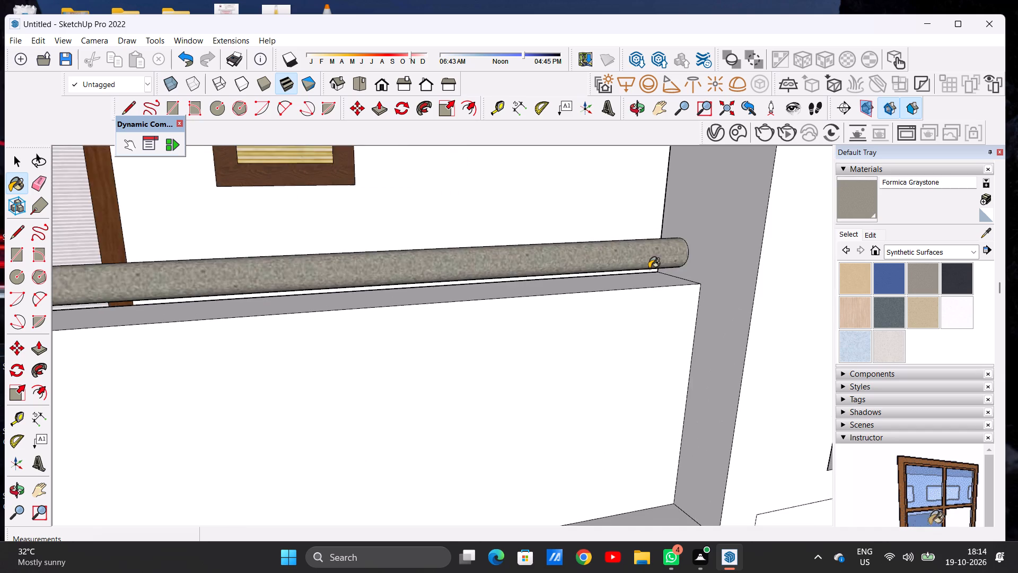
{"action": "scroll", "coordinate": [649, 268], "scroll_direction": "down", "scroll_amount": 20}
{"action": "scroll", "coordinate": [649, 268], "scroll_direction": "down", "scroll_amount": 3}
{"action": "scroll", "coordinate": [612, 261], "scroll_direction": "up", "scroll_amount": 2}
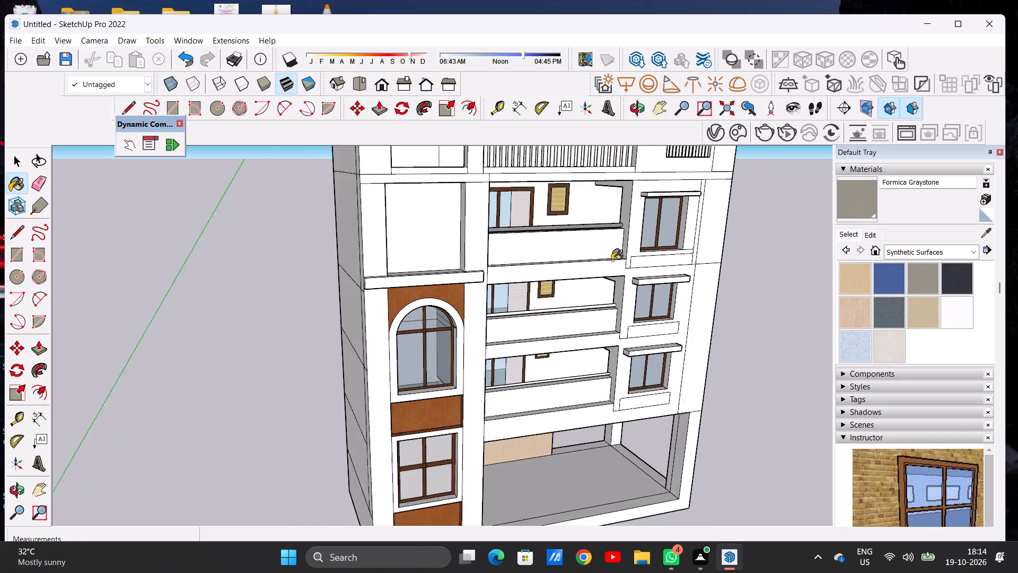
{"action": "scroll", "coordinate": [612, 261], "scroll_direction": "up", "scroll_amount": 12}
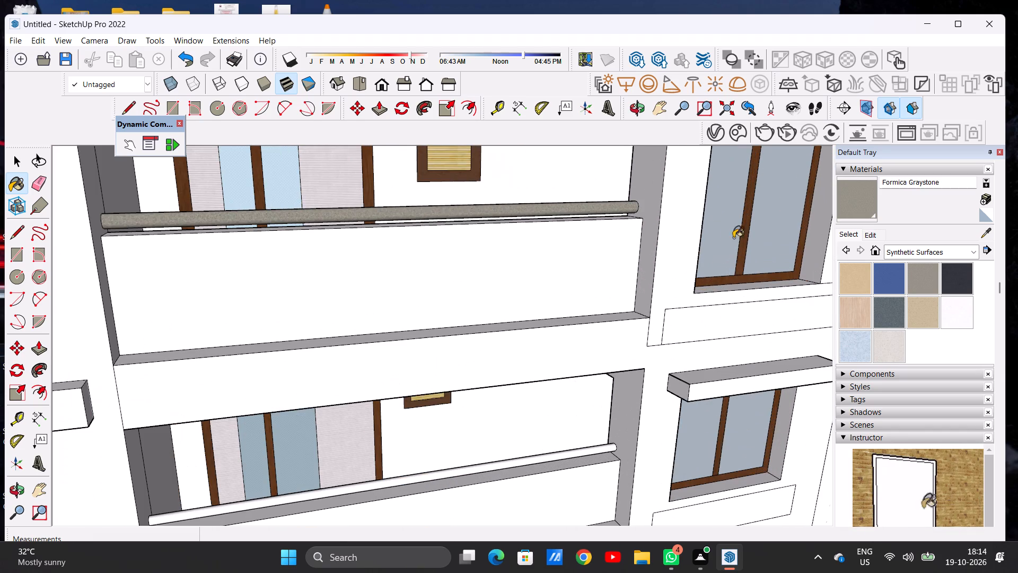
Paint the round handrails of the top, middle and lowest balconies with Terrazzo Tile Light.
{"action": "left_click", "coordinate": [883, 341]}
{"action": "scroll", "coordinate": [605, 169], "scroll_direction": "up", "scroll_amount": 5}
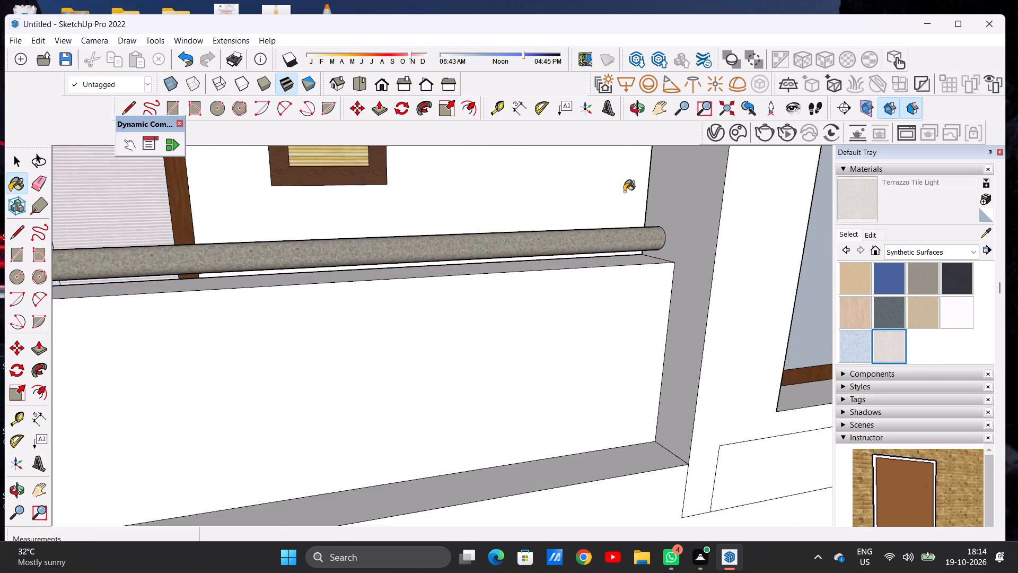
{"action": "scroll", "coordinate": [624, 192], "scroll_direction": "up", "scroll_amount": 4}
{"action": "left_click", "coordinate": [642, 251]}
{"action": "scroll", "coordinate": [566, 222], "scroll_direction": "down", "scroll_amount": 1}
{"action": "scroll", "coordinate": [566, 222], "scroll_direction": "up", "scroll_amount": 1}
{"action": "scroll", "coordinate": [566, 222], "scroll_direction": "down", "scroll_amount": 20}
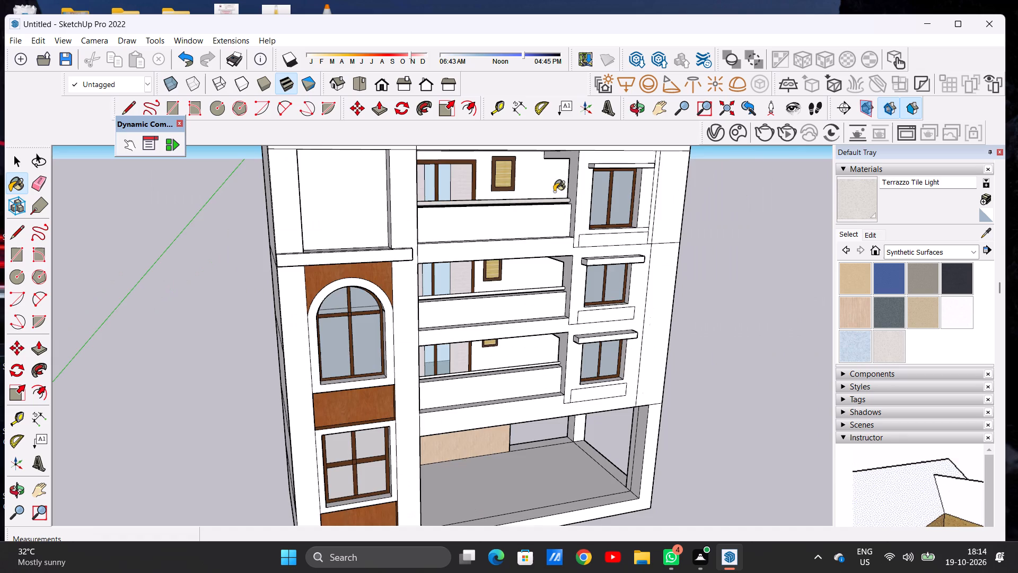
{"action": "scroll", "coordinate": [576, 289], "scroll_direction": "up", "scroll_amount": 20}
{"action": "scroll", "coordinate": [576, 289], "scroll_direction": "up", "scroll_amount": 2}
{"action": "left_click", "coordinate": [533, 270]}
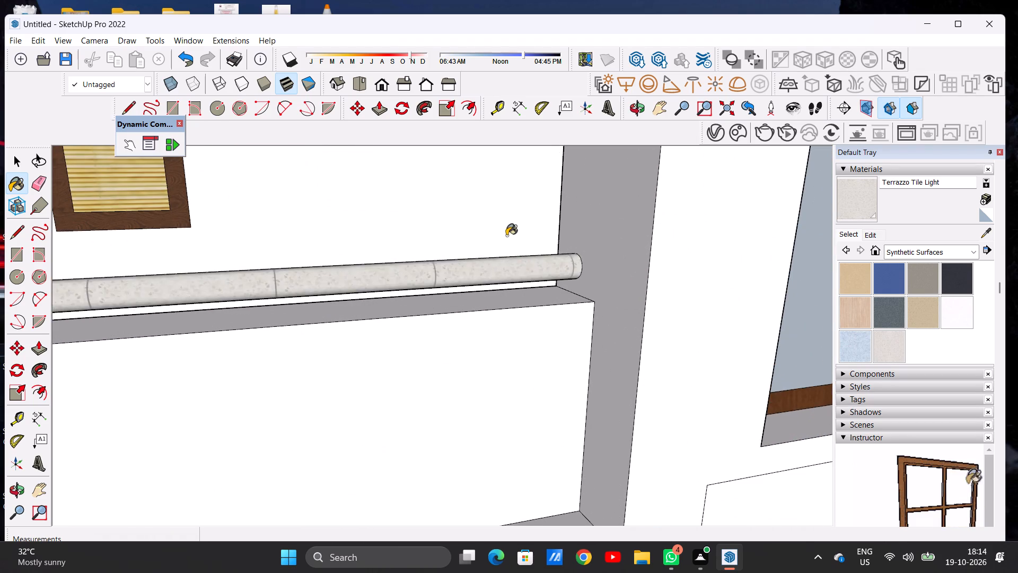
{"action": "scroll", "coordinate": [505, 230], "scroll_direction": "down", "scroll_amount": 20}
{"action": "scroll", "coordinate": [515, 288], "scroll_direction": "up", "scroll_amount": 20}
{"action": "scroll", "coordinate": [515, 288], "scroll_direction": "up", "scroll_amount": 6}
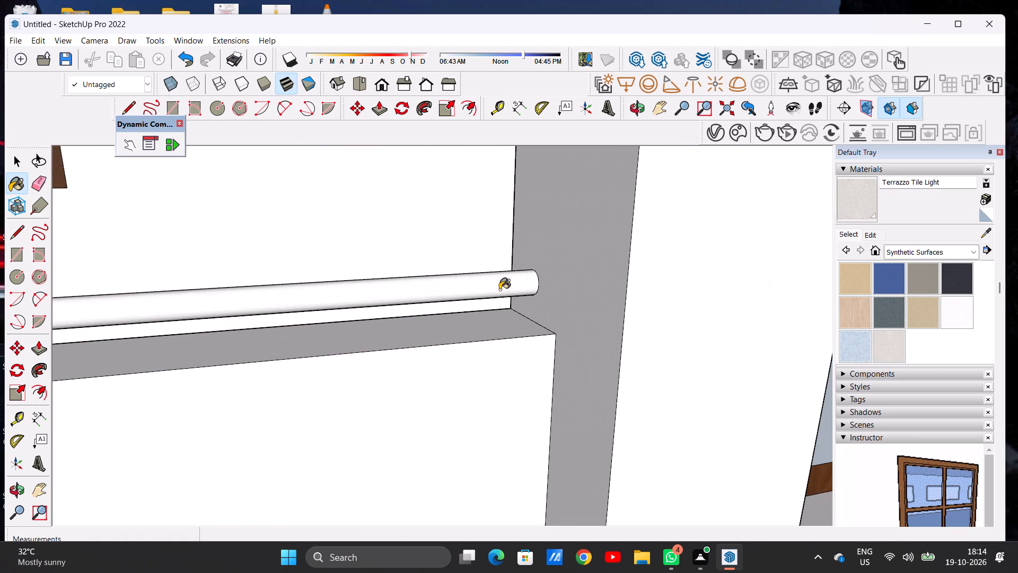
{"action": "left_click", "coordinate": [493, 283]}
{"action": "scroll", "coordinate": [489, 291], "scroll_direction": "down", "scroll_amount": 20}
{"action": "scroll", "coordinate": [489, 291], "scroll_direction": "down", "scroll_amount": 7}
{"action": "scroll", "coordinate": [484, 309], "scroll_direction": "up", "scroll_amount": 4}
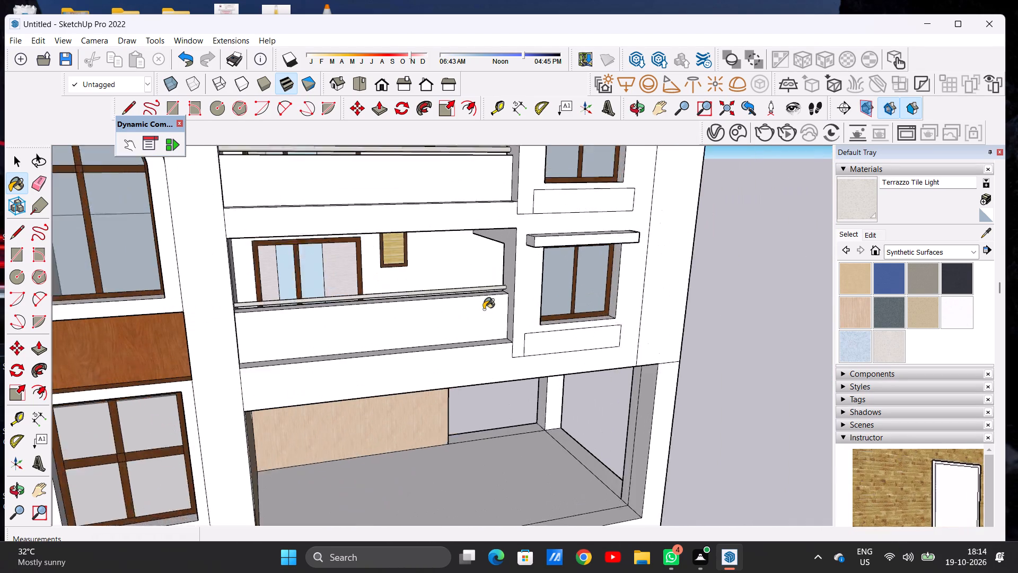
{"action": "scroll", "coordinate": [484, 309], "scroll_direction": "up", "scroll_amount": 2}
{"action": "key", "text": "space"}
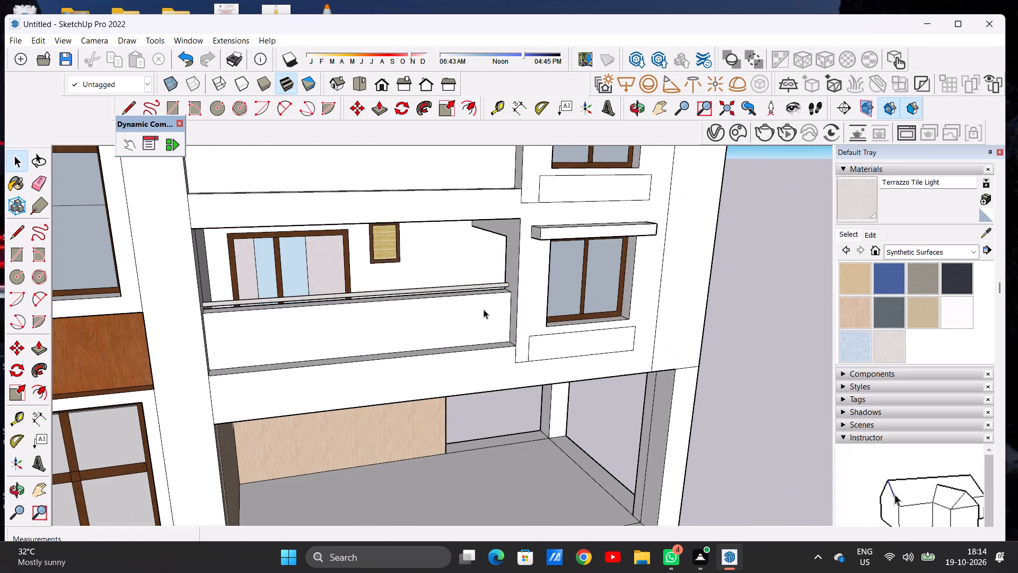
Paint the outer face of the lowest balcony's parapet with Translucent Glass Safety.
{"action": "scroll", "coordinate": [487, 315], "scroll_direction": "down", "scroll_amount": 4}
{"action": "scroll", "coordinate": [477, 322], "scroll_direction": "up", "scroll_amount": 4}
{"action": "scroll", "coordinate": [477, 322], "scroll_direction": "down", "scroll_amount": 1}
{"action": "scroll", "coordinate": [477, 322], "scroll_direction": "up", "scroll_amount": 2}
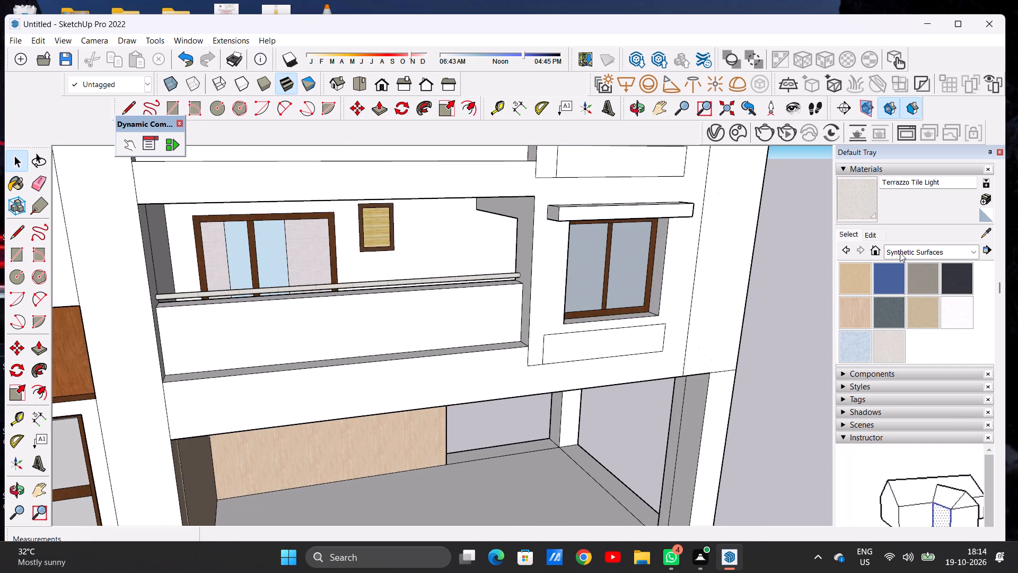
{"action": "left_click", "coordinate": [900, 253]}
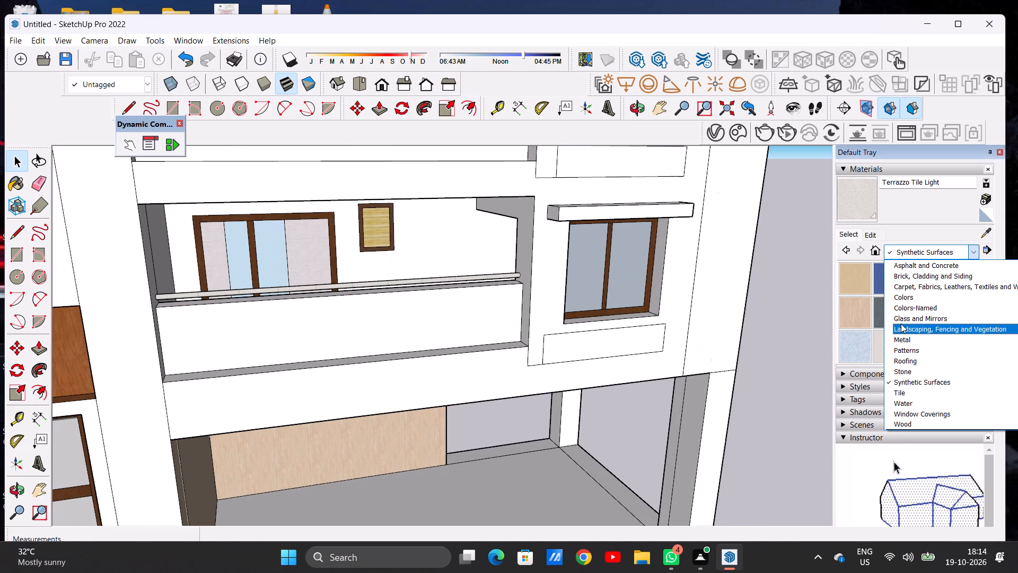
{"action": "left_click", "coordinate": [902, 316]}
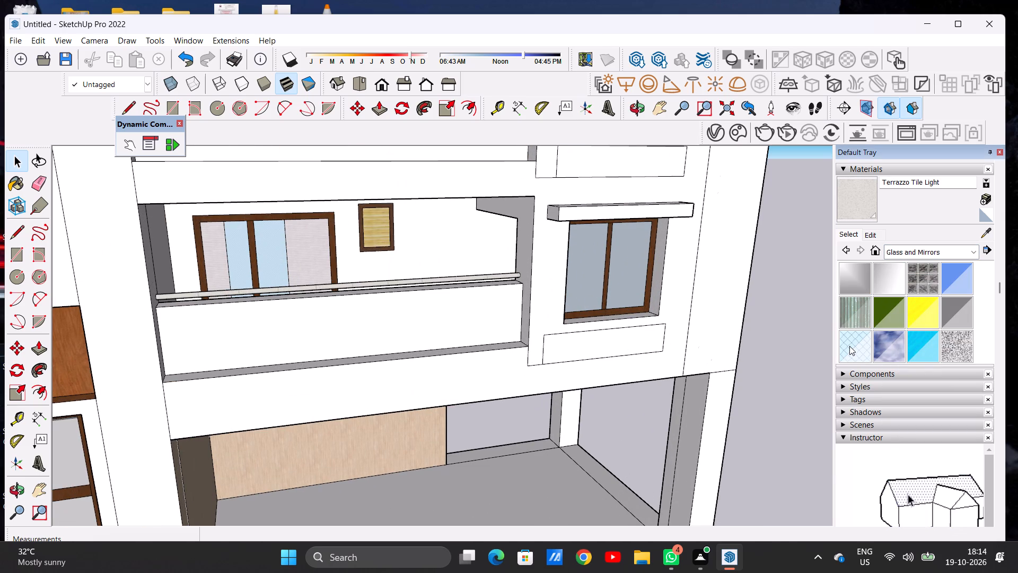
{"action": "left_click", "coordinate": [849, 346]}
{"action": "left_click", "coordinate": [405, 299]}
{"action": "scroll", "coordinate": [431, 296], "scroll_direction": "down", "scroll_amount": 5}
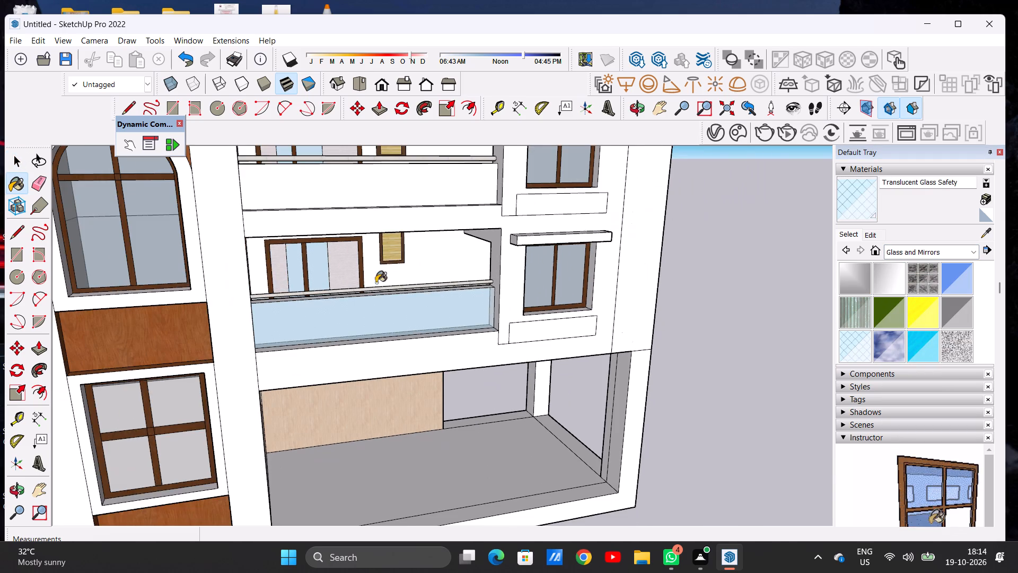
Paint the inner face of the lowest balcony's parapet with Translucent Glass Safety.
{"action": "middle_click_drag", "start_coordinate": [323, 284], "coordinate": [454, 304]}
{"action": "scroll", "coordinate": [409, 284], "scroll_direction": "up", "scroll_amount": 7}
{"action": "middle_click_drag", "start_coordinate": [311, 289], "coordinate": [400, 281]}
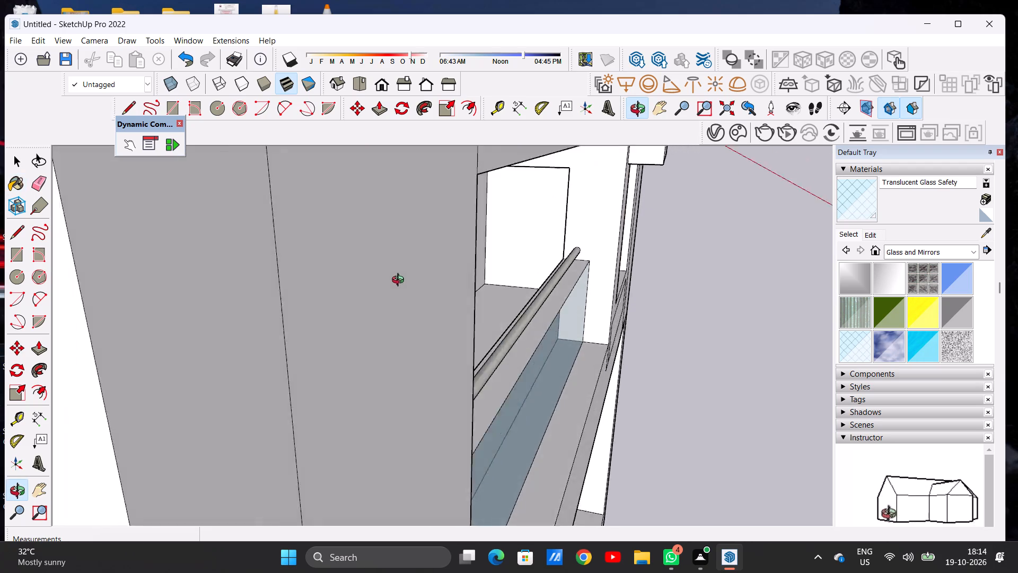
{"action": "middle_click_drag", "start_coordinate": [400, 281], "coordinate": [382, 256]}
{"action": "scroll", "coordinate": [440, 262], "scroll_direction": "up", "scroll_amount": 7}
{"action": "left_click", "coordinate": [788, 375]}
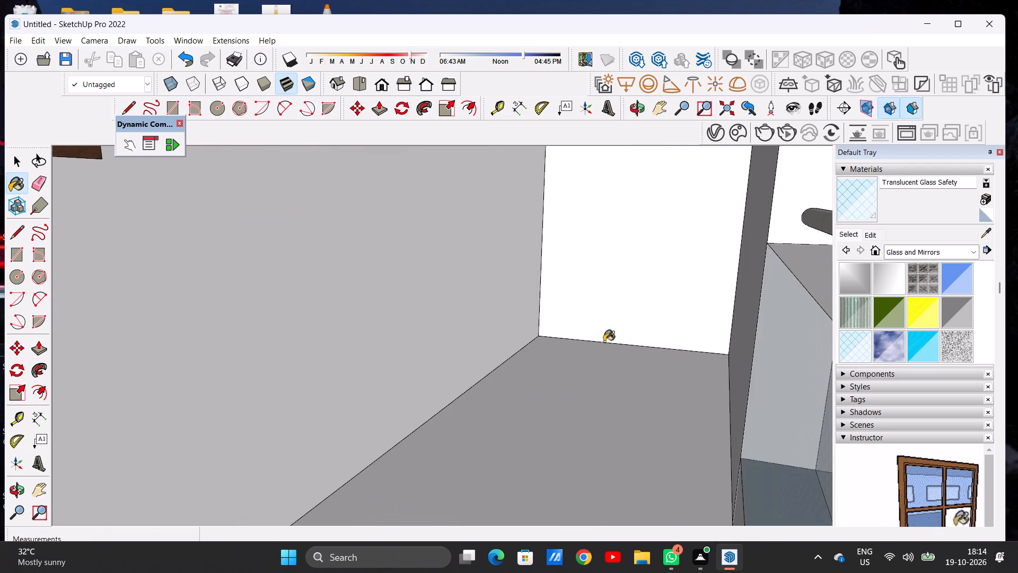
Paint the outer face of the middle balcony's parapet with the same Translucent Glass Safety material.
{"action": "scroll", "coordinate": [569, 321], "scroll_direction": "down", "scroll_amount": 9}
{"action": "middle_click_drag", "start_coordinate": [642, 317], "coordinate": [455, 282]}
{"action": "scroll", "coordinate": [457, 306], "scroll_direction": "down", "scroll_amount": 16}
{"action": "scroll", "coordinate": [489, 333], "scroll_direction": "up", "scroll_amount": 1}
{"action": "scroll", "coordinate": [489, 334], "scroll_direction": "down", "scroll_amount": 4}
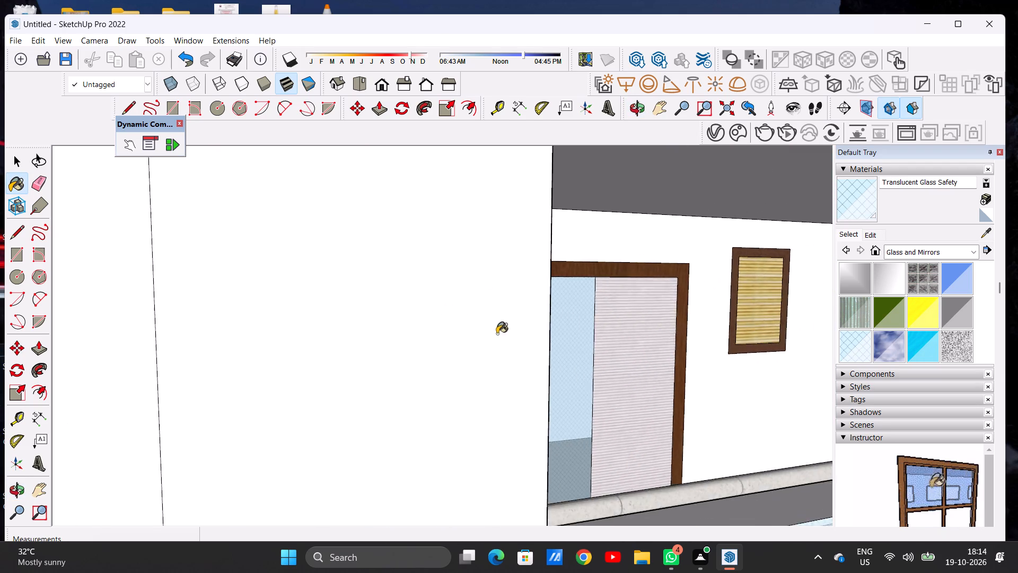
{"action": "scroll", "coordinate": [497, 334], "scroll_direction": "down", "scroll_amount": 17}
{"action": "scroll", "coordinate": [460, 313], "scroll_direction": "up", "scroll_amount": 1}
{"action": "scroll", "coordinate": [450, 299], "scroll_direction": "down", "scroll_amount": 10}
{"action": "middle_click_drag", "start_coordinate": [588, 346], "coordinate": [470, 337]}
{"action": "scroll", "coordinate": [470, 366], "scroll_direction": "down", "scroll_amount": 13}
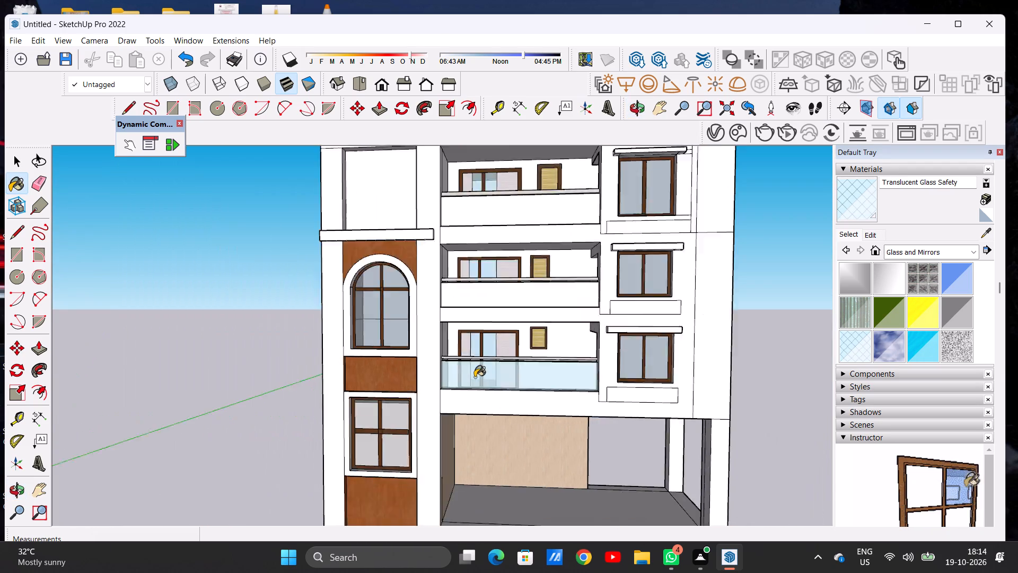
{"action": "scroll", "coordinate": [475, 377], "scroll_direction": "down", "scroll_amount": 4}
{"action": "scroll", "coordinate": [487, 333], "scroll_direction": "up", "scroll_amount": 19}
{"action": "left_click", "coordinate": [467, 345]}
{"action": "scroll", "coordinate": [446, 315], "scroll_direction": "down", "scroll_amount": 7}
Paint the inner face of the middle balcony's parapet with Translucent Glass Safety.
{"action": "middle_click_drag", "start_coordinate": [424, 300], "coordinate": [452, 314]}
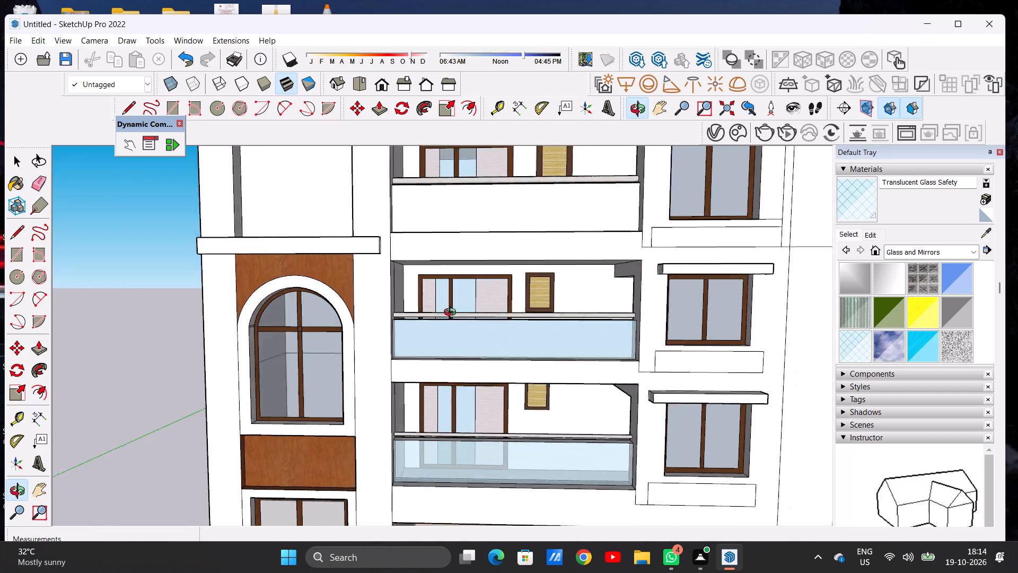
{"action": "middle_click_drag", "start_coordinate": [452, 314], "coordinate": [538, 345]}
{"action": "scroll", "coordinate": [509, 300], "scroll_direction": "up", "scroll_amount": 13}
{"action": "middle_click_drag", "start_coordinate": [440, 319], "coordinate": [581, 338]}
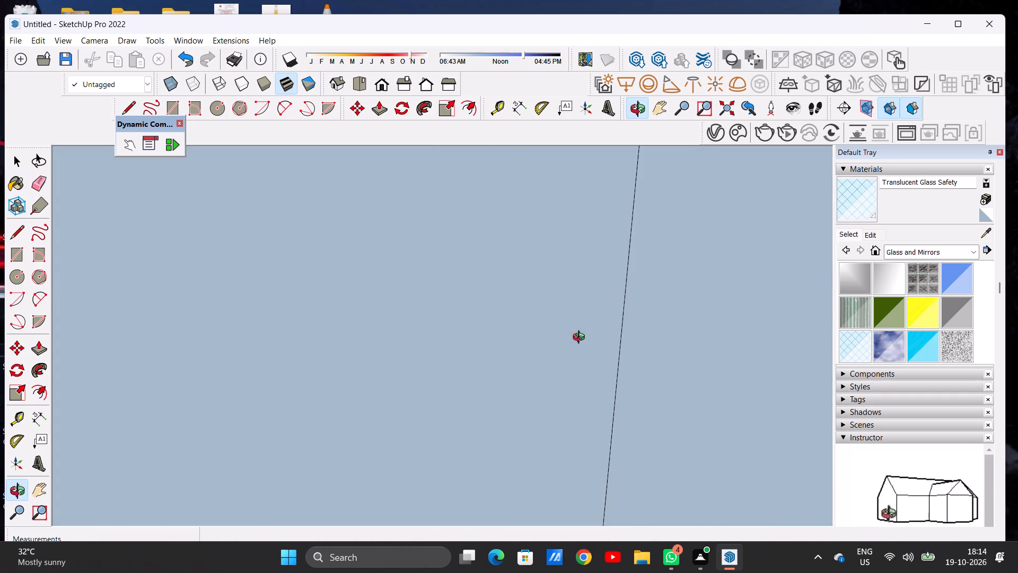
{"action": "middle_click_drag", "start_coordinate": [581, 338], "coordinate": [504, 319]}
{"action": "middle_click_drag", "start_coordinate": [630, 327], "coordinate": [666, 339]}
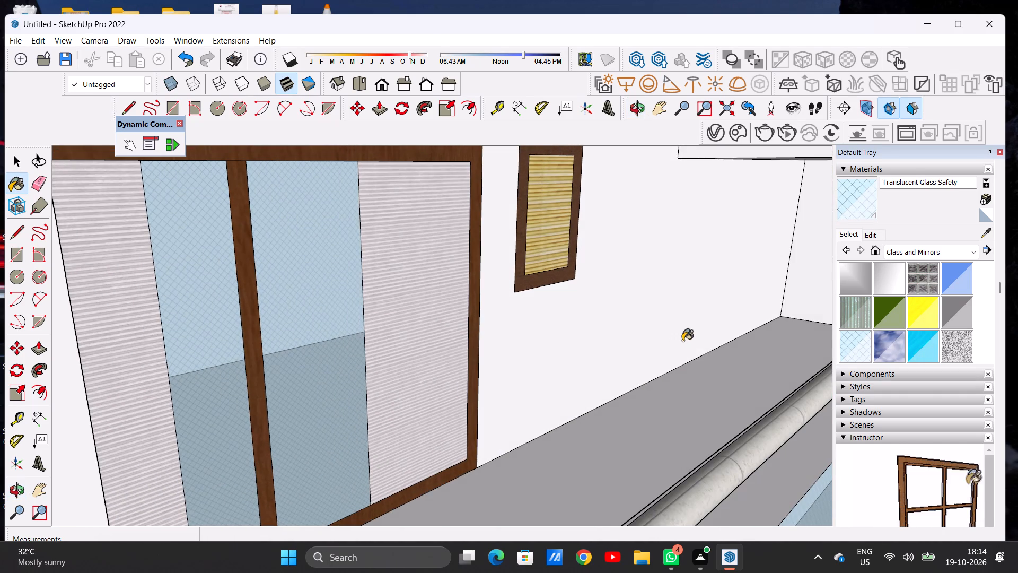
{"action": "scroll", "coordinate": [603, 316], "scroll_direction": "down", "scroll_amount": 1}
{"action": "middle_click_drag", "start_coordinate": [627, 324], "coordinate": [520, 336]}
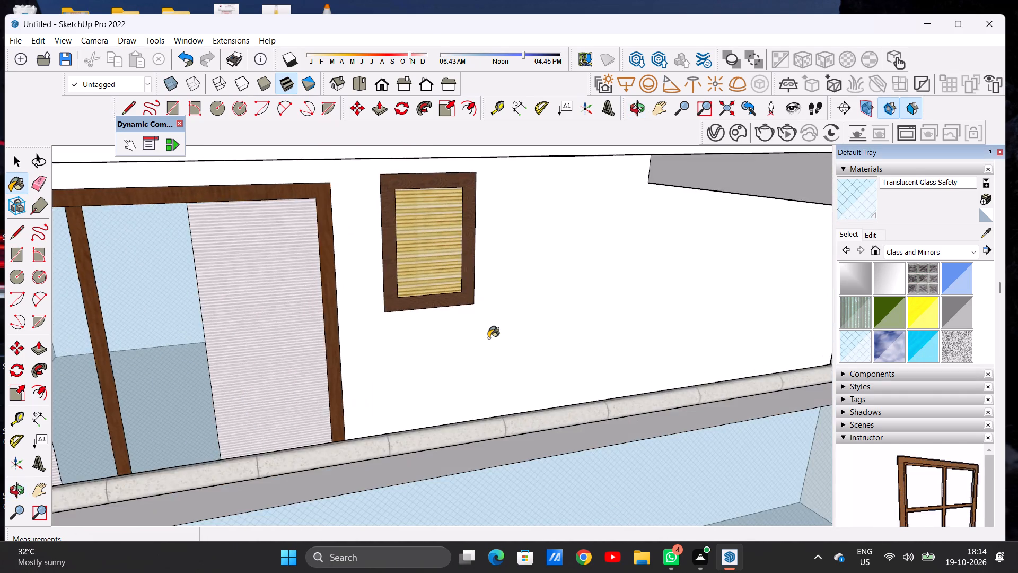
{"action": "scroll", "coordinate": [494, 344], "scroll_direction": "down", "scroll_amount": 7}
{"action": "scroll", "coordinate": [597, 341], "scroll_direction": "up", "scroll_amount": 7}
{"action": "middle_click_drag", "start_coordinate": [480, 353], "coordinate": [660, 350]}
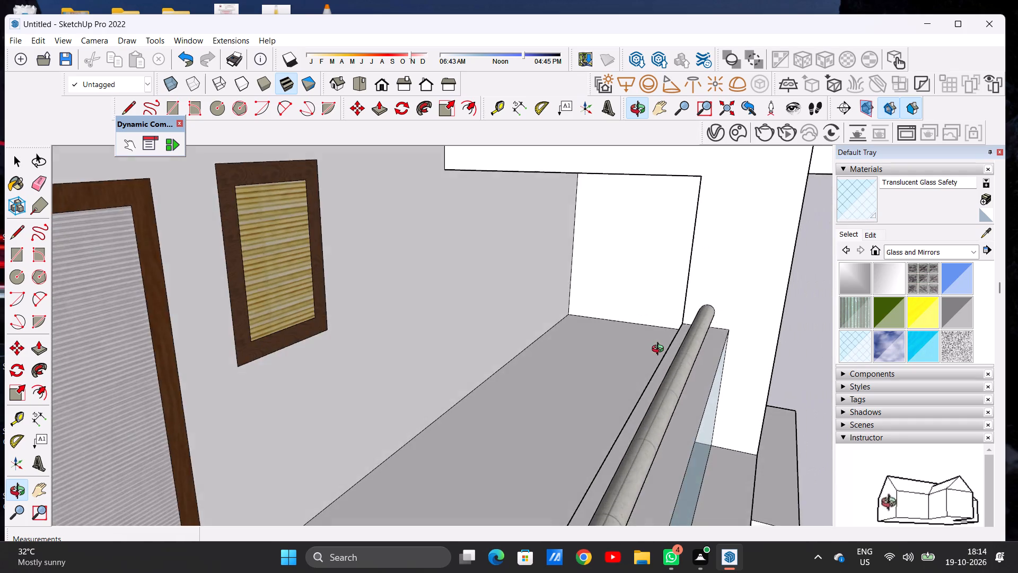
{"action": "middle_click_drag", "start_coordinate": [660, 350], "coordinate": [715, 328]}
{"action": "scroll", "coordinate": [678, 385], "scroll_direction": "up", "scroll_amount": 4}
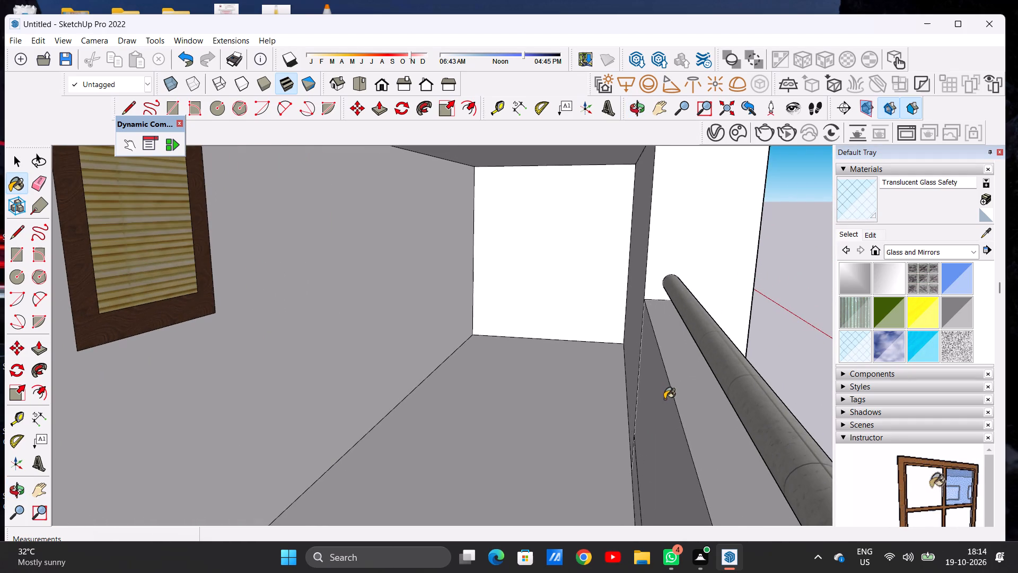
{"action": "left_click", "coordinate": [664, 400]}
Paint the outer face of the top balcony's parapet with the same Translucent Glass Safety material.
{"action": "scroll", "coordinate": [557, 361], "scroll_direction": "down", "scroll_amount": 5}
{"action": "middle_click_drag", "start_coordinate": [618, 355], "coordinate": [384, 335]}
{"action": "scroll", "coordinate": [394, 340], "scroll_direction": "up", "scroll_amount": 1}
{"action": "scroll", "coordinate": [495, 349], "scroll_direction": "down", "scroll_amount": 7}
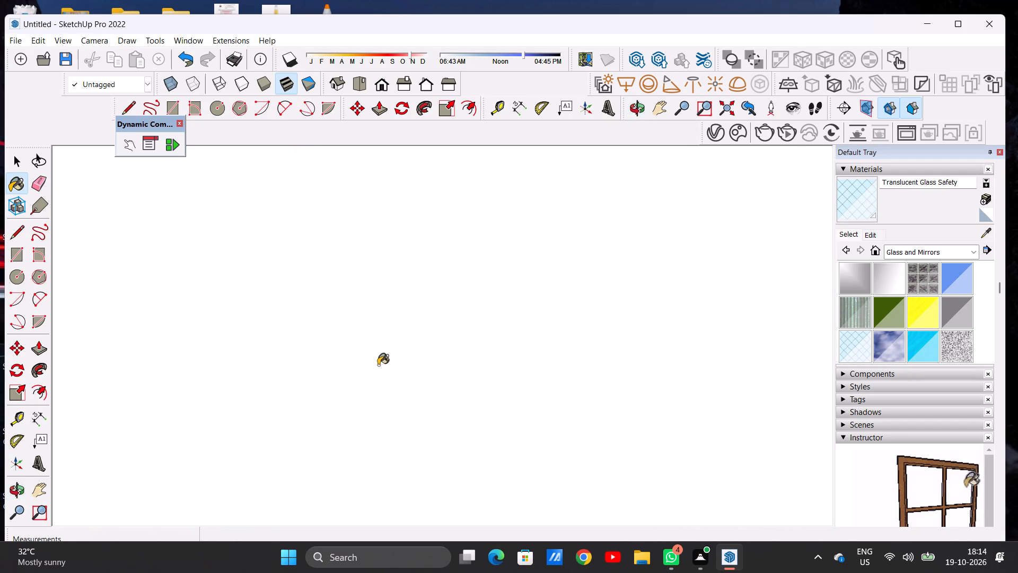
{"action": "scroll", "coordinate": [378, 365], "scroll_direction": "down", "scroll_amount": 15}
{"action": "scroll", "coordinate": [376, 362], "scroll_direction": "up", "scroll_amount": 1}
{"action": "scroll", "coordinate": [376, 362], "scroll_direction": "down", "scroll_amount": 20}
{"action": "scroll", "coordinate": [376, 362], "scroll_direction": "down", "scroll_amount": 20}
{"action": "scroll", "coordinate": [376, 362], "scroll_direction": "down", "scroll_amount": 2}
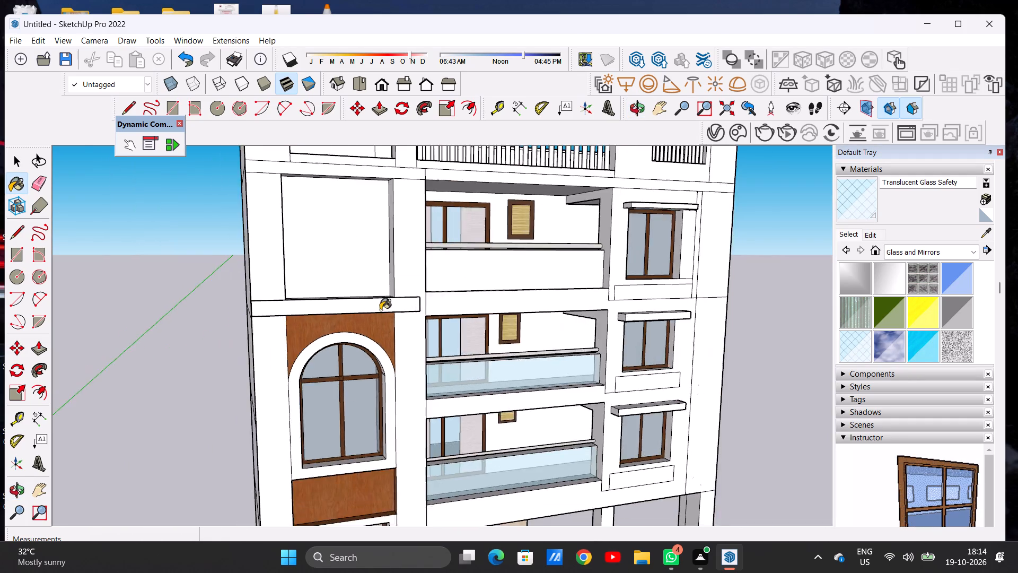
{"action": "scroll", "coordinate": [380, 310], "scroll_direction": "down", "scroll_amount": 5}
{"action": "scroll", "coordinate": [429, 287], "scroll_direction": "up", "scroll_amount": 17}
{"action": "left_click", "coordinate": [389, 265]}
Paint the inner face of the top balcony's parapet with Translucent Glass Safety.
{"action": "scroll", "coordinate": [320, 320], "scroll_direction": "down", "scroll_amount": 4}
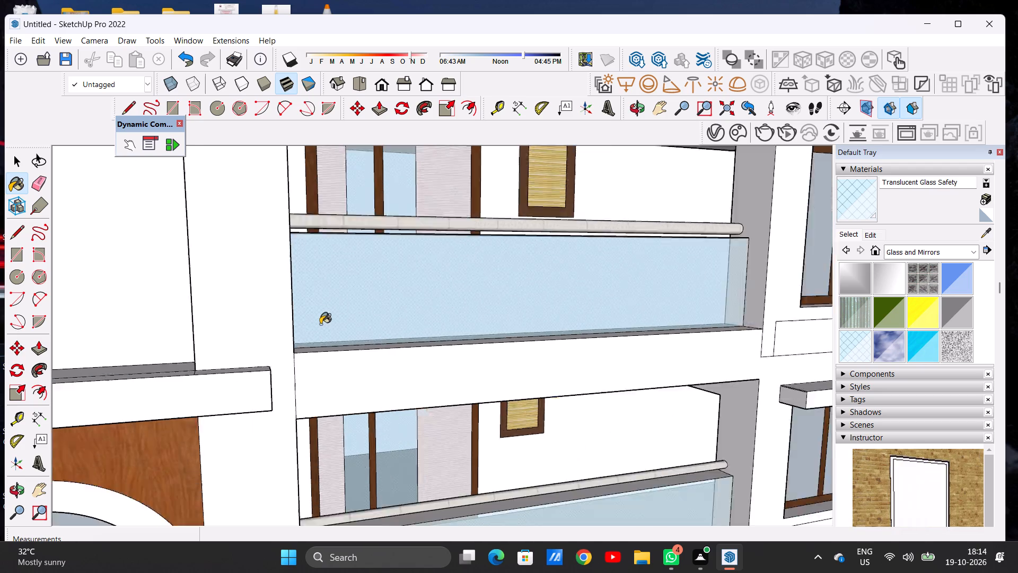
{"action": "scroll", "coordinate": [320, 324], "scroll_direction": "down", "scroll_amount": 3}
{"action": "middle_click_drag", "start_coordinate": [396, 238], "coordinate": [536, 292]}
{"action": "scroll", "coordinate": [529, 218], "scroll_direction": "up", "scroll_amount": 7}
{"action": "middle_click_drag", "start_coordinate": [390, 305], "coordinate": [515, 311]}
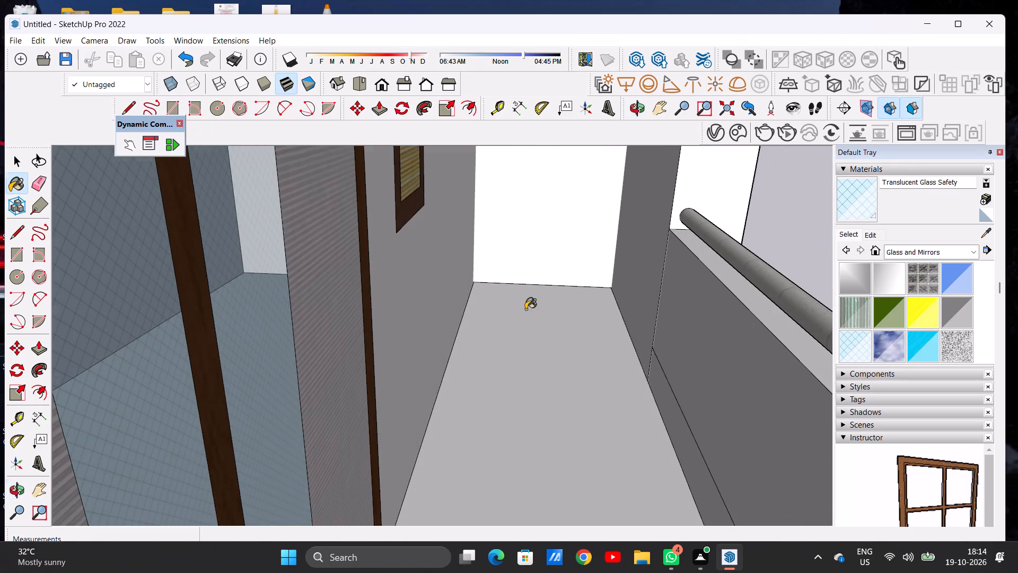
{"action": "left_click", "coordinate": [691, 324]}
Examine the glass parapets and handrails of all three balconies and the overall front elevation.
{"action": "scroll", "coordinate": [575, 331], "scroll_direction": "down", "scroll_amount": 5}
{"action": "middle_click_drag", "start_coordinate": [596, 336], "coordinate": [594, 336]}
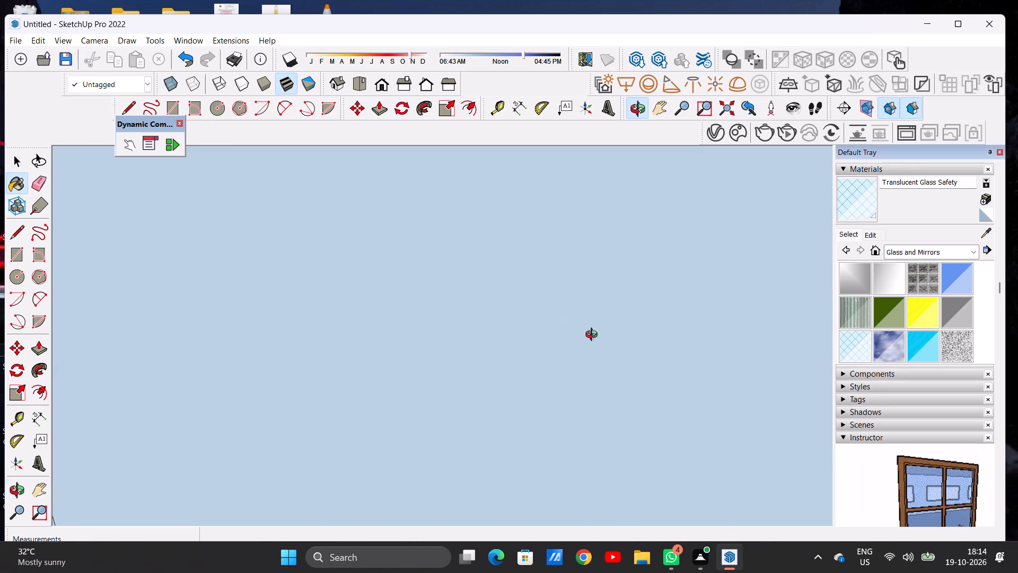
{"action": "middle_click_drag", "start_coordinate": [594, 336], "coordinate": [359, 332]}
{"action": "scroll", "coordinate": [364, 340], "scroll_direction": "down", "scroll_amount": 20}
{"action": "scroll", "coordinate": [364, 340], "scroll_direction": "down", "scroll_amount": 17}
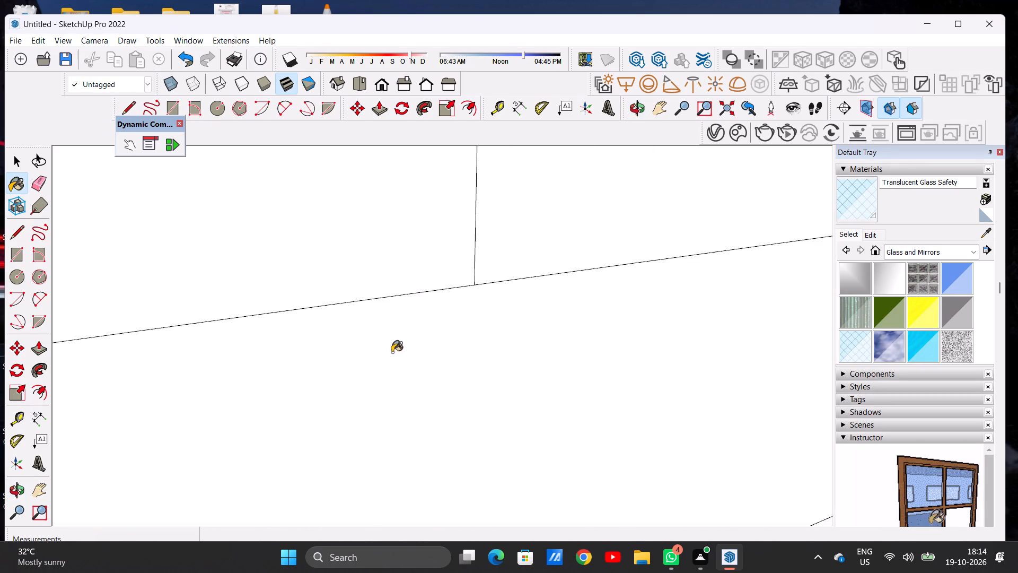
{"action": "scroll", "coordinate": [392, 352], "scroll_direction": "down", "scroll_amount": 6}
{"action": "scroll", "coordinate": [416, 324], "scroll_direction": "up", "scroll_amount": 1}
{"action": "scroll", "coordinate": [416, 324], "scroll_direction": "down", "scroll_amount": 20}
{"action": "scroll", "coordinate": [416, 324], "scroll_direction": "down", "scroll_amount": 20}
{"action": "scroll", "coordinate": [416, 324], "scroll_direction": "down", "scroll_amount": 5}
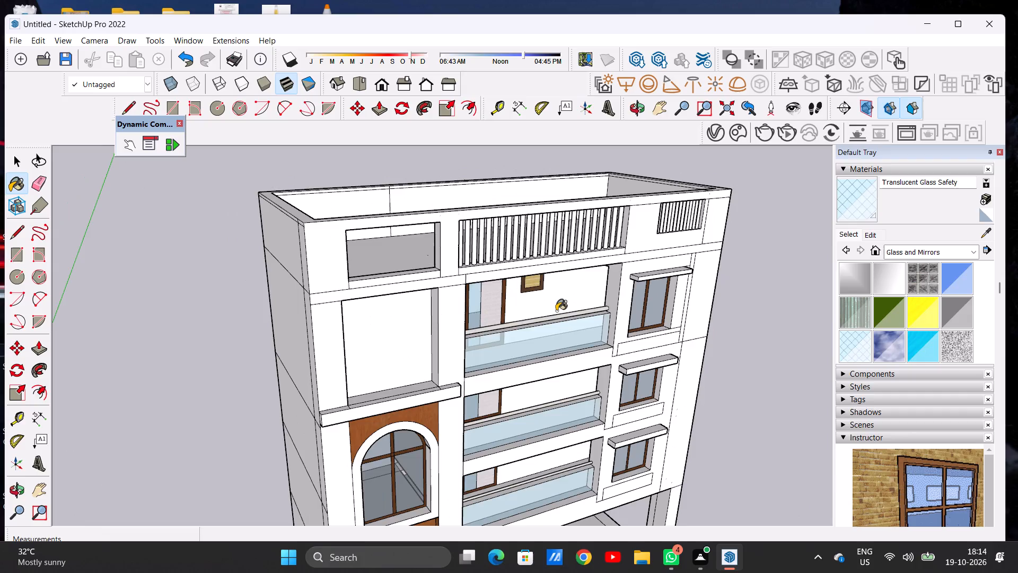
{"action": "middle_click_drag", "start_coordinate": [556, 311], "coordinate": [421, 302]}
{"action": "scroll", "coordinate": [481, 348], "scroll_direction": "up", "scroll_amount": 7}
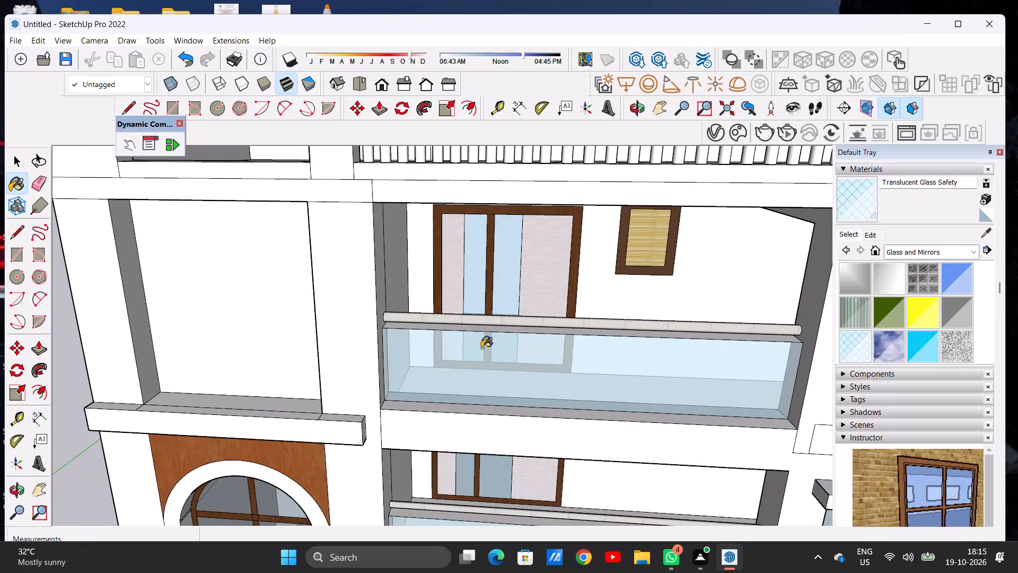
{"action": "scroll", "coordinate": [481, 348], "scroll_direction": "down", "scroll_amount": 15}
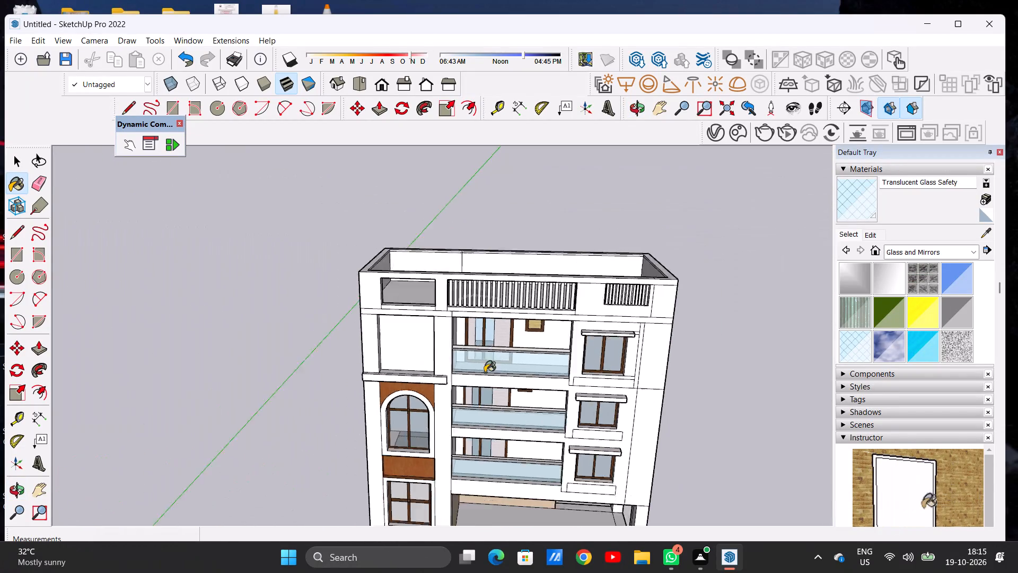
{"action": "scroll", "coordinate": [485, 372], "scroll_direction": "down", "scroll_amount": 3}
{"action": "middle_click_drag", "start_coordinate": [491, 428], "coordinate": [502, 367]}
{"action": "scroll", "coordinate": [497, 366], "scroll_direction": "up", "scroll_amount": 7}
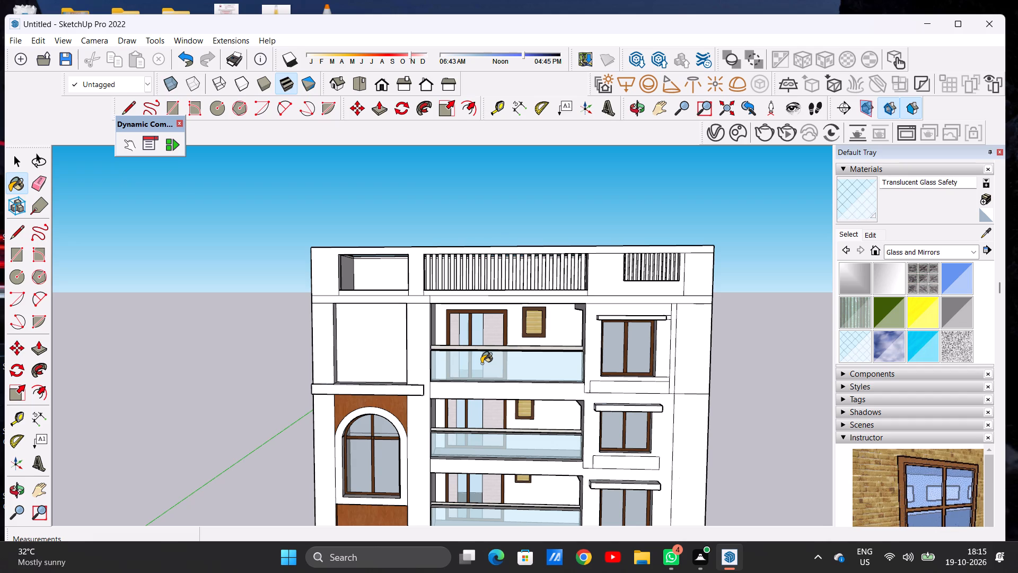
{"action": "scroll", "coordinate": [481, 363], "scroll_direction": "down", "scroll_amount": 3}
{"action": "scroll", "coordinate": [486, 390], "scroll_direction": "up", "scroll_amount": 8}
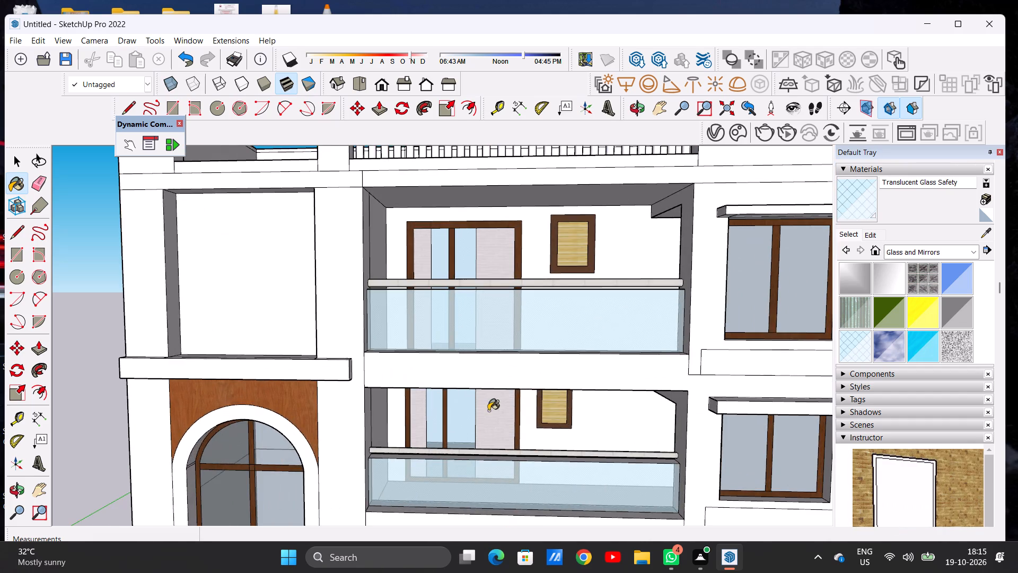
{"action": "scroll", "coordinate": [443, 318], "scroll_direction": "down", "scroll_amount": 9}
{"action": "middle_click_drag", "start_coordinate": [506, 378], "coordinate": [529, 376]}
{"action": "scroll", "coordinate": [529, 446], "scroll_direction": "up", "scroll_amount": 8}
{"action": "scroll", "coordinate": [534, 450], "scroll_direction": "down", "scroll_amount": 1}
{"action": "scroll", "coordinate": [534, 450], "scroll_direction": "up", "scroll_amount": 2}
{"action": "scroll", "coordinate": [534, 450], "scroll_direction": "down", "scroll_amount": 1}
{"action": "scroll", "coordinate": [534, 450], "scroll_direction": "up", "scroll_amount": 3}
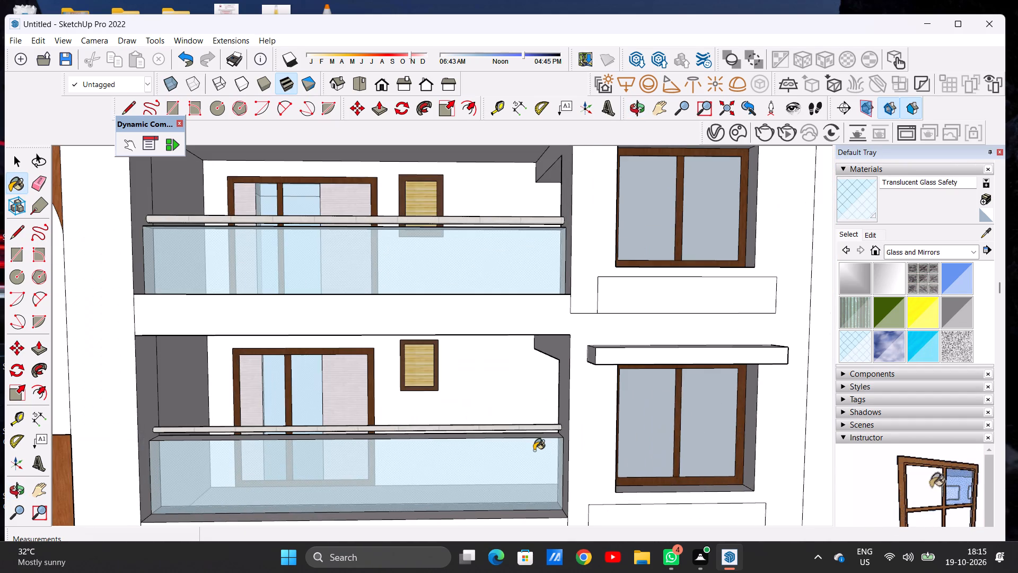
{"action": "key", "text": "space"}
{"action": "scroll", "coordinate": [537, 436], "scroll_direction": "up", "scroll_amount": 15}
{"action": "scroll", "coordinate": [538, 431], "scroll_direction": "down", "scroll_amount": 20}
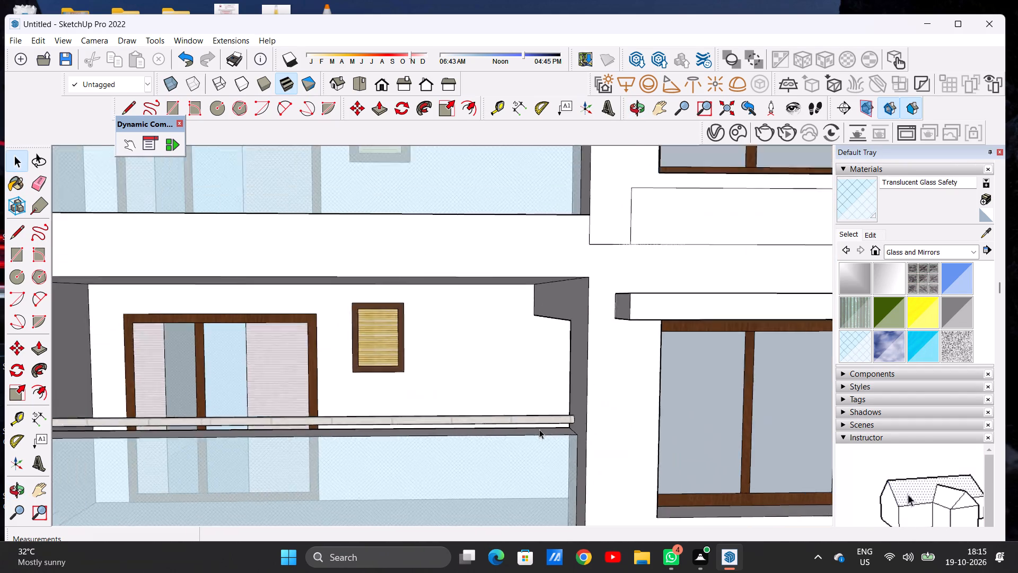
{"action": "scroll", "coordinate": [539, 429], "scroll_direction": "down", "scroll_amount": 2}
{"action": "scroll", "coordinate": [523, 376], "scroll_direction": "down", "scroll_amount": 4}
{"action": "scroll", "coordinate": [523, 380], "scroll_direction": "up", "scroll_amount": 1}
{"action": "scroll", "coordinate": [523, 381], "scroll_direction": "down", "scroll_amount": 12}
{"action": "scroll", "coordinate": [504, 333], "scroll_direction": "up", "scroll_amount": 5}
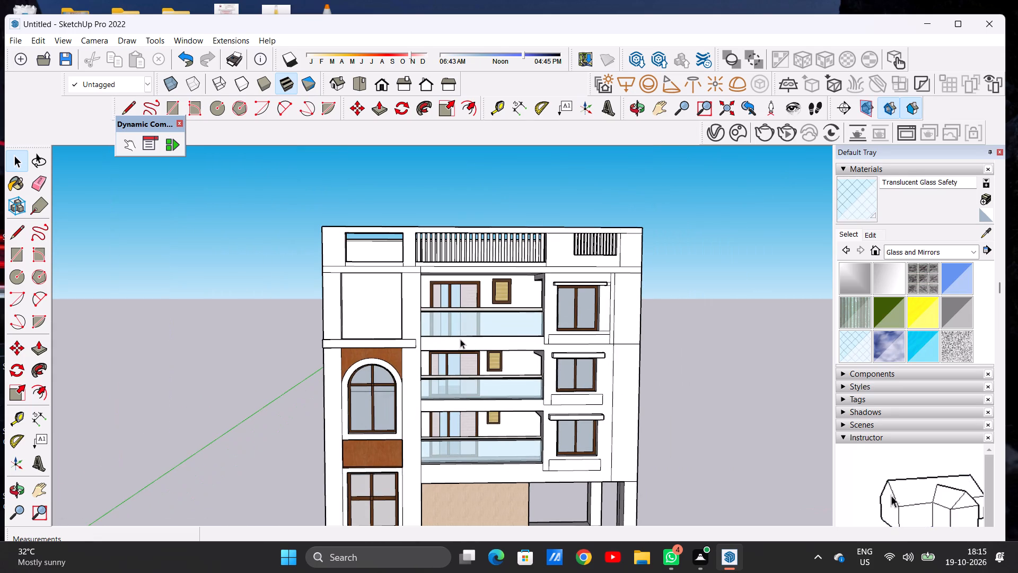
{"action": "scroll", "coordinate": [504, 351], "scroll_direction": "down", "scroll_amount": 5}
{"action": "scroll", "coordinate": [536, 305], "scroll_direction": "up", "scroll_amount": 7}
Erase the two stray dividing edges on the underside of the sunshade above the top-floor window beside the balcony.
{"action": "middle_click_drag", "start_coordinate": [566, 345], "coordinate": [512, 310]}
{"action": "scroll", "coordinate": [561, 307], "scroll_direction": "up", "scroll_amount": 7}
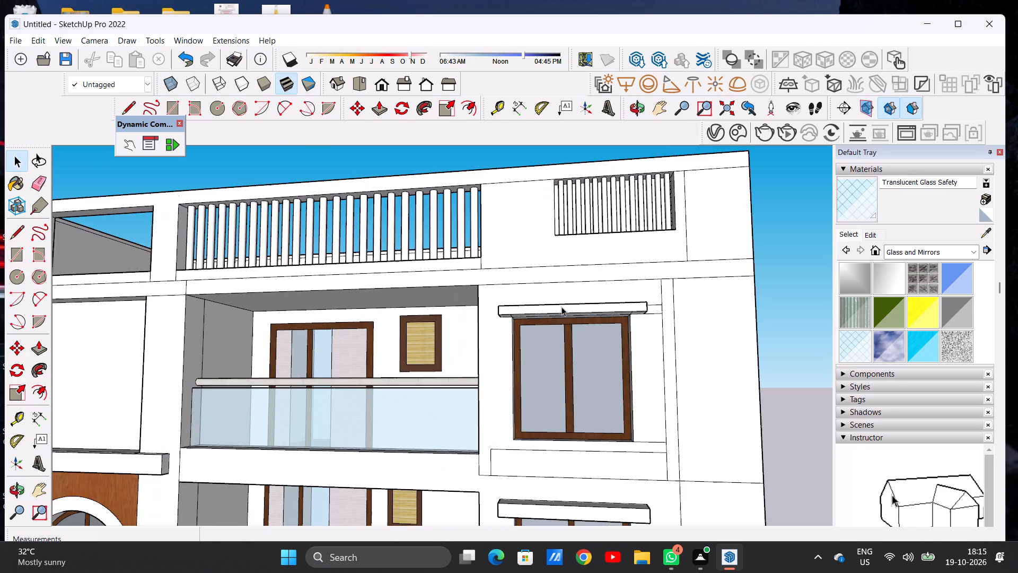
{"action": "middle_click_drag", "start_coordinate": [512, 316], "coordinate": [636, 387]}
{"action": "scroll", "coordinate": [551, 339], "scroll_direction": "up", "scroll_amount": 6}
{"action": "scroll", "coordinate": [550, 338], "scroll_direction": "down", "scroll_amount": 1}
{"action": "scroll", "coordinate": [511, 304], "scroll_direction": "up", "scroll_amount": 8}
{"action": "middle_click_drag", "start_coordinate": [460, 335], "coordinate": [492, 242]}
{"action": "scroll", "coordinate": [503, 277], "scroll_direction": "up", "scroll_amount": 7}
{"action": "middle_click_drag", "start_coordinate": [542, 331], "coordinate": [413, 306]}
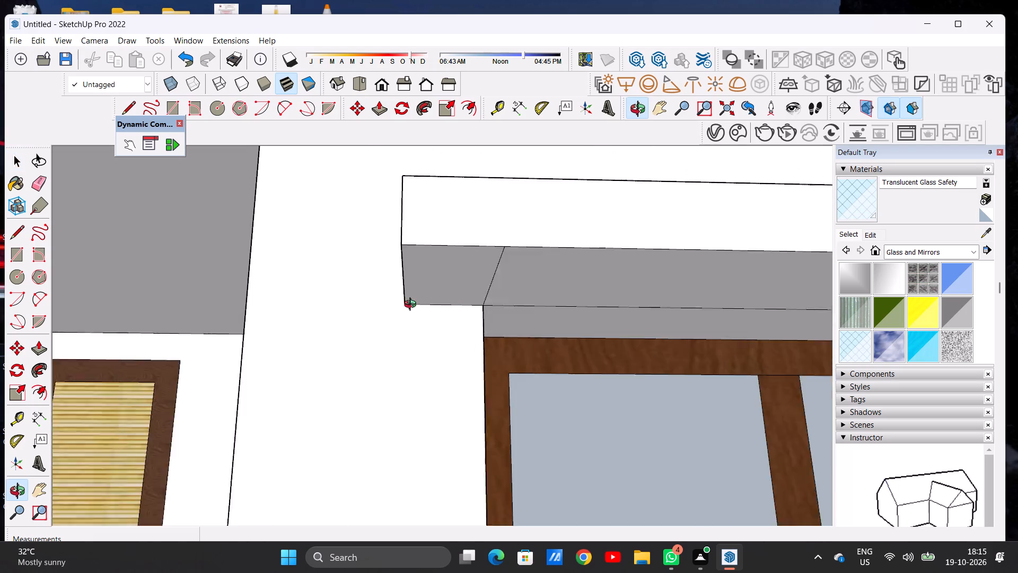
{"action": "middle_click_drag", "start_coordinate": [413, 306], "coordinate": [390, 305]}
{"action": "scroll", "coordinate": [413, 280], "scroll_direction": "up", "scroll_amount": 6}
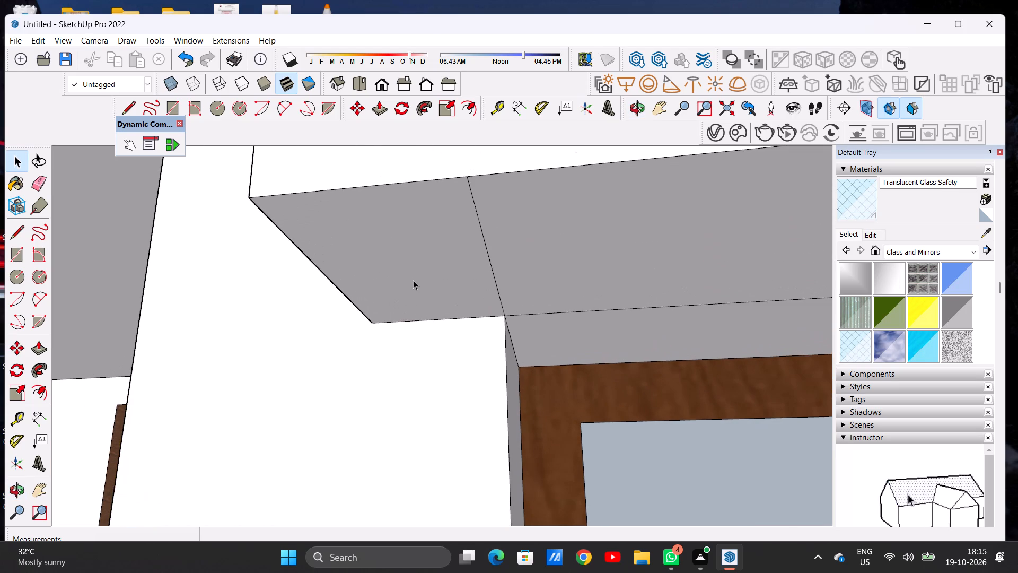
{"action": "key", "text": "e"}
{"action": "left_click_drag", "start_coordinate": [498, 252], "coordinate": [494, 252]}
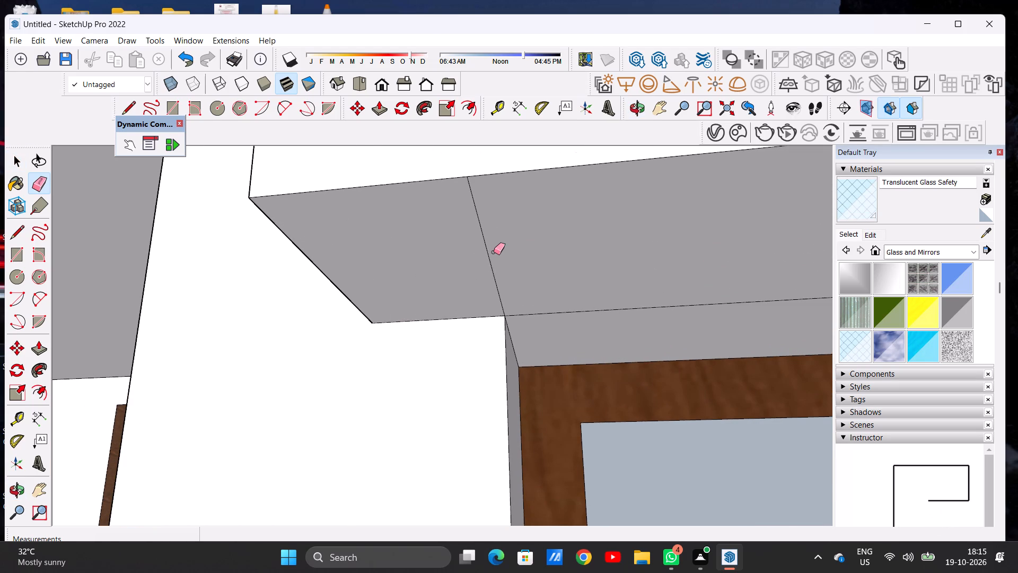
{"action": "left_click_drag", "start_coordinate": [494, 252], "coordinate": [475, 256]}
{"action": "scroll", "coordinate": [485, 296], "scroll_direction": "down", "scroll_amount": 20}
{"action": "scroll", "coordinate": [485, 296], "scroll_direction": "down", "scroll_amount": 7}
{"action": "scroll", "coordinate": [600, 296], "scroll_direction": "up", "scroll_amount": 8}
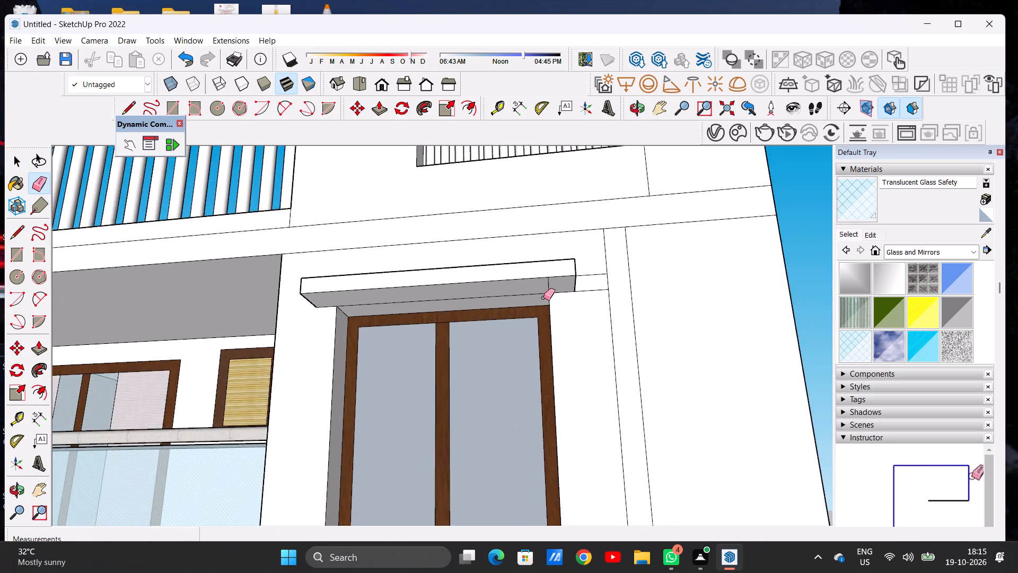
{"action": "scroll", "coordinate": [543, 298], "scroll_direction": "up", "scroll_amount": 14}
{"action": "left_click_drag", "start_coordinate": [529, 276], "coordinate": [547, 274]}
{"action": "scroll", "coordinate": [549, 298], "scroll_direction": "down", "scroll_amount": 5}
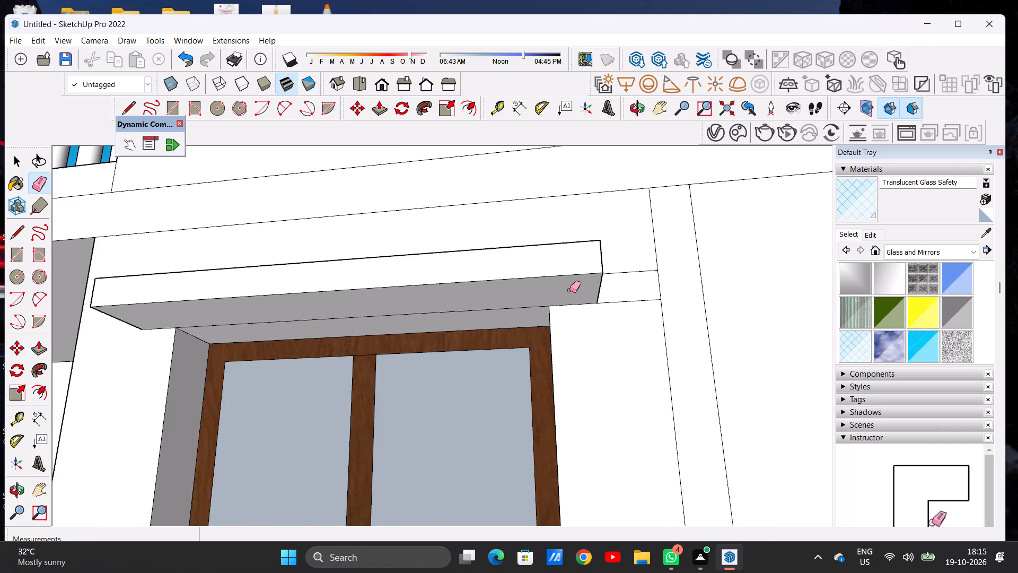
{"action": "scroll", "coordinate": [569, 290], "scroll_direction": "down", "scroll_amount": 5}
{"action": "key", "text": "space"}
{"action": "scroll", "coordinate": [593, 345], "scroll_direction": "down", "scroll_amount": 3}
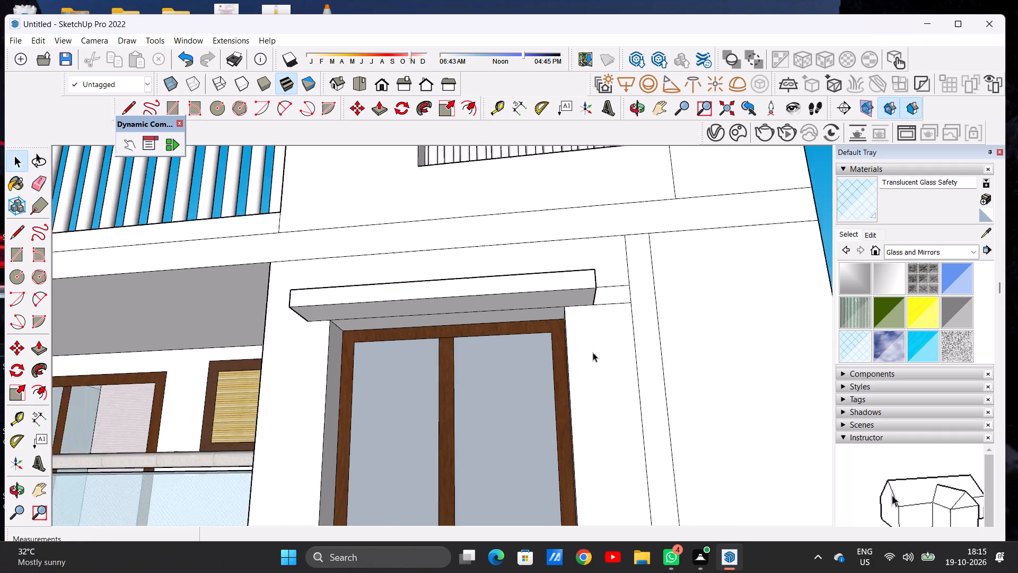
Paint the rectangular panel beneath the top-floor window with Wood Veneer 02 from the Wood materials.
{"action": "scroll", "coordinate": [593, 352], "scroll_direction": "down", "scroll_amount": 12}
{"action": "middle_click_drag", "start_coordinate": [555, 324], "coordinate": [636, 421]}
{"action": "middle_click_drag", "start_coordinate": [630, 421], "coordinate": [576, 409]}
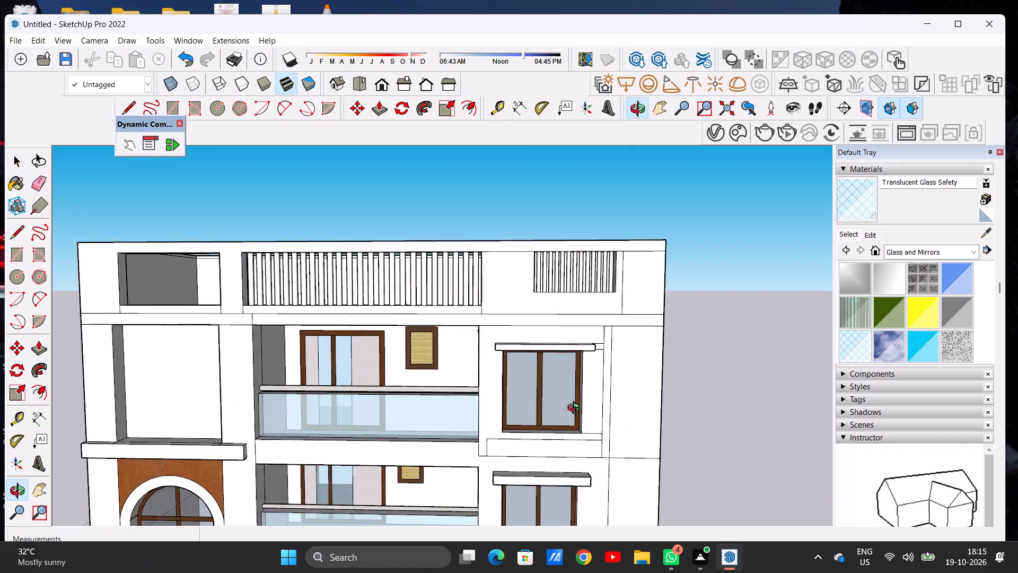
{"action": "middle_click_drag", "start_coordinate": [576, 409], "coordinate": [570, 407]}
{"action": "scroll", "coordinate": [583, 286], "scroll_direction": "down", "scroll_amount": 3}
{"action": "scroll", "coordinate": [583, 286], "scroll_direction": "up", "scroll_amount": 1}
{"action": "scroll", "coordinate": [583, 286], "scroll_direction": "down", "scroll_amount": 3}
{"action": "scroll", "coordinate": [578, 425], "scroll_direction": "down", "scroll_amount": 1}
{"action": "scroll", "coordinate": [576, 424], "scroll_direction": "up", "scroll_amount": 7}
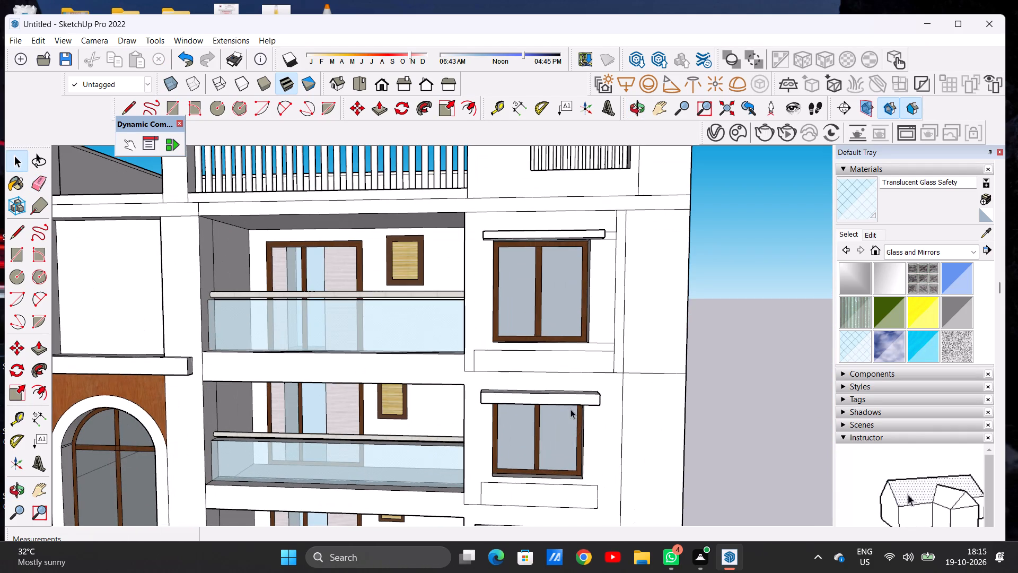
{"action": "scroll", "coordinate": [566, 367], "scroll_direction": "up", "scroll_amount": 6}
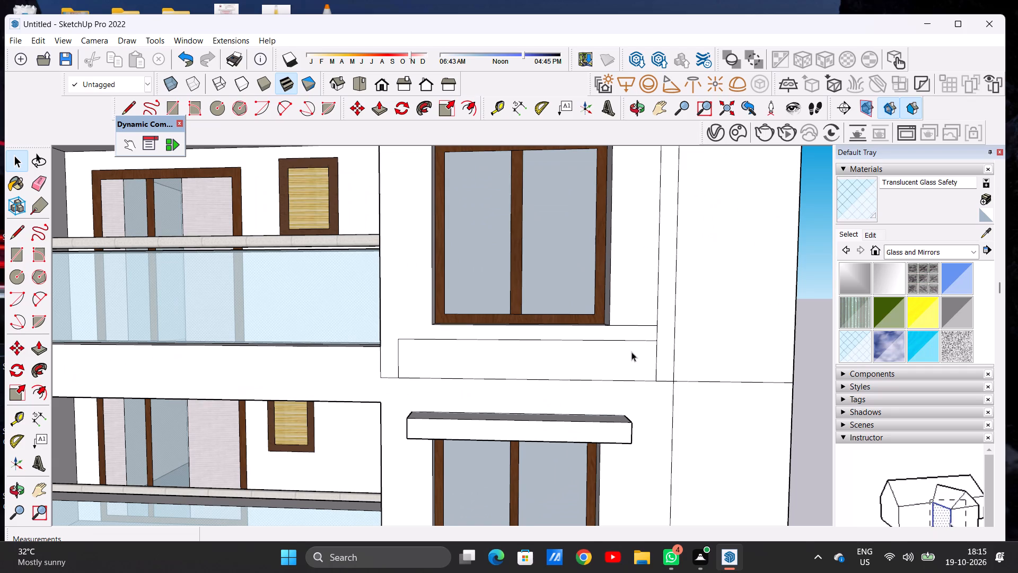
{"action": "left_click", "coordinate": [890, 249]}
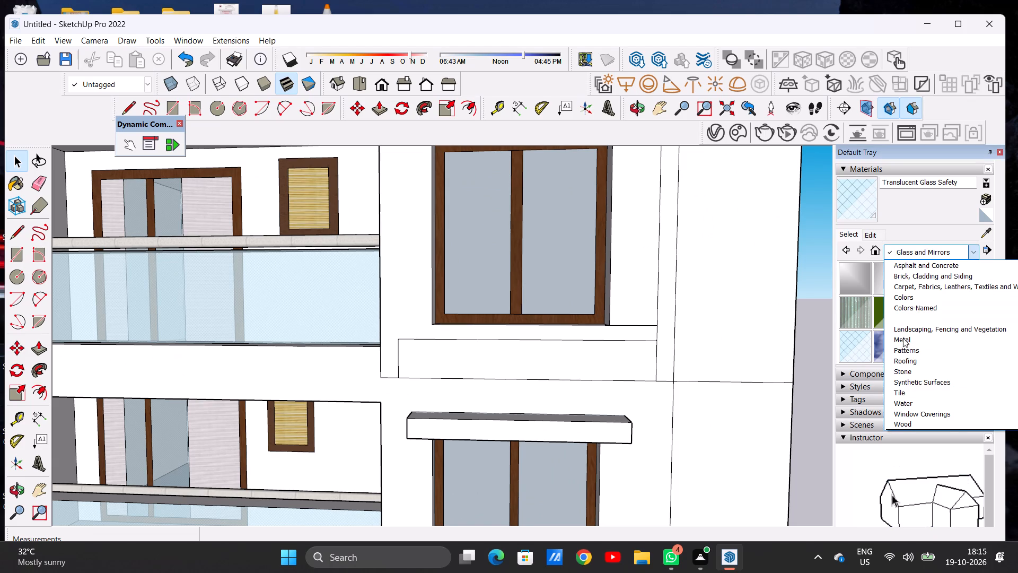
{"action": "left_click", "coordinate": [900, 423]}
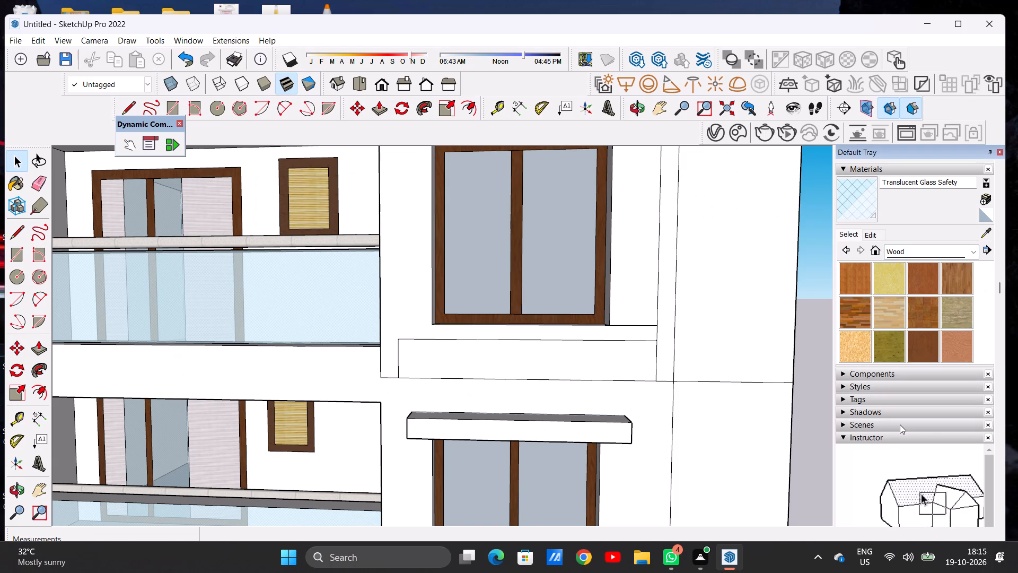
{"action": "left_click", "coordinate": [950, 344]}
{"action": "left_click", "coordinate": [475, 350]}
Paint the rectangular panel beneath the middle window with the same Wood Veneer 02 material.
{"action": "scroll", "coordinate": [505, 383], "scroll_direction": "up", "scroll_amount": 5}
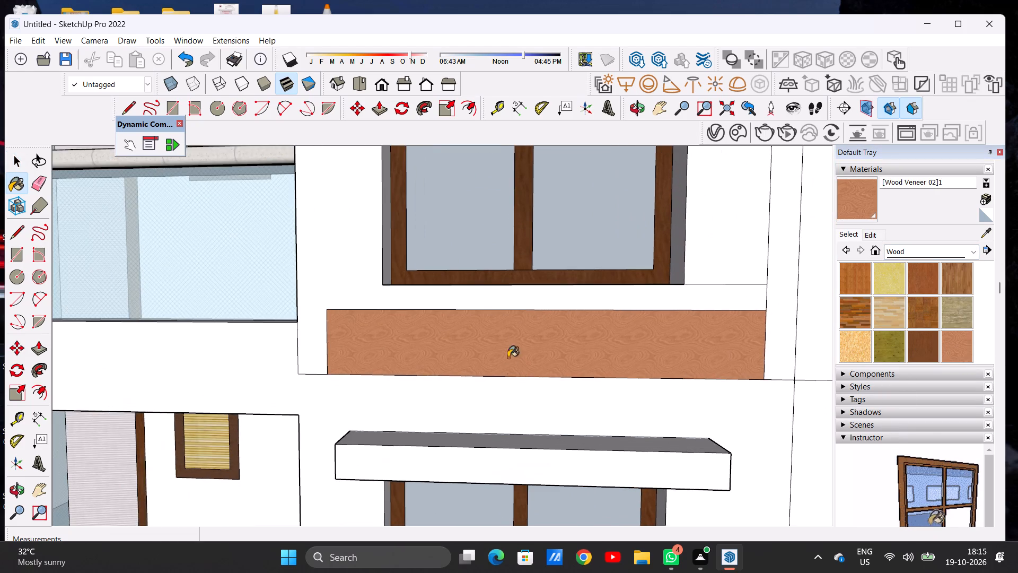
{"action": "scroll", "coordinate": [511, 321], "scroll_direction": "down", "scroll_amount": 19}
{"action": "scroll", "coordinate": [520, 385], "scroll_direction": "up", "scroll_amount": 12}
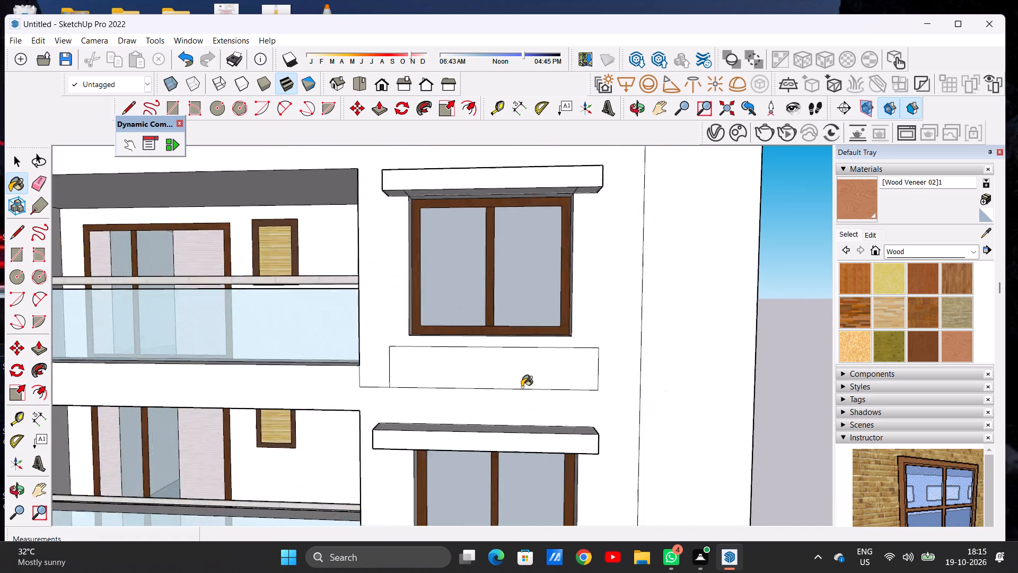
{"action": "scroll", "coordinate": [522, 387], "scroll_direction": "up", "scroll_amount": 4}
{"action": "left_click", "coordinate": [514, 360]}
Paint the rectangular panel beneath the lowest window beside the balcony with Wood Veneer 02.
{"action": "scroll", "coordinate": [499, 338], "scroll_direction": "down", "scroll_amount": 15}
{"action": "scroll", "coordinate": [507, 431], "scroll_direction": "up", "scroll_amount": 15}
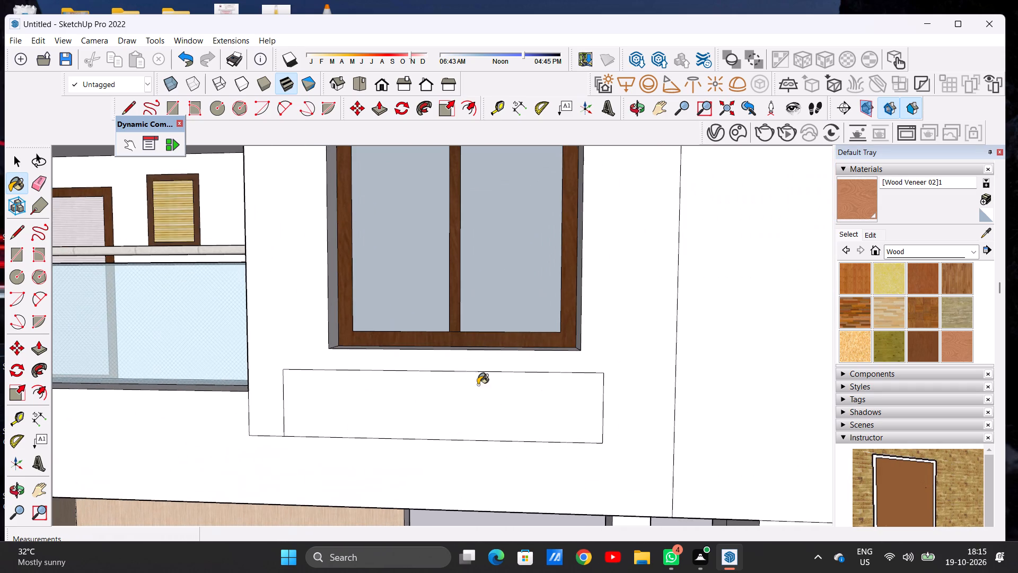
{"action": "left_click", "coordinate": [478, 385]}
{"action": "scroll", "coordinate": [489, 406], "scroll_direction": "down", "scroll_amount": 9}
{"action": "key", "text": "space"}
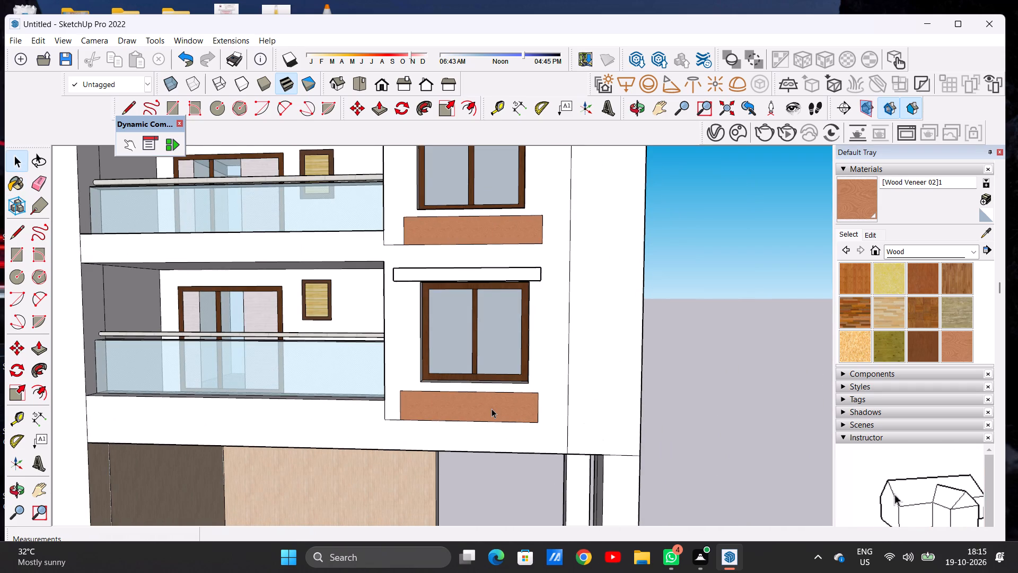
Examine the overall front elevation and the rooftop parapet with its vertical-bar openings.
{"action": "scroll", "coordinate": [492, 409], "scroll_direction": "down", "scroll_amount": 18}
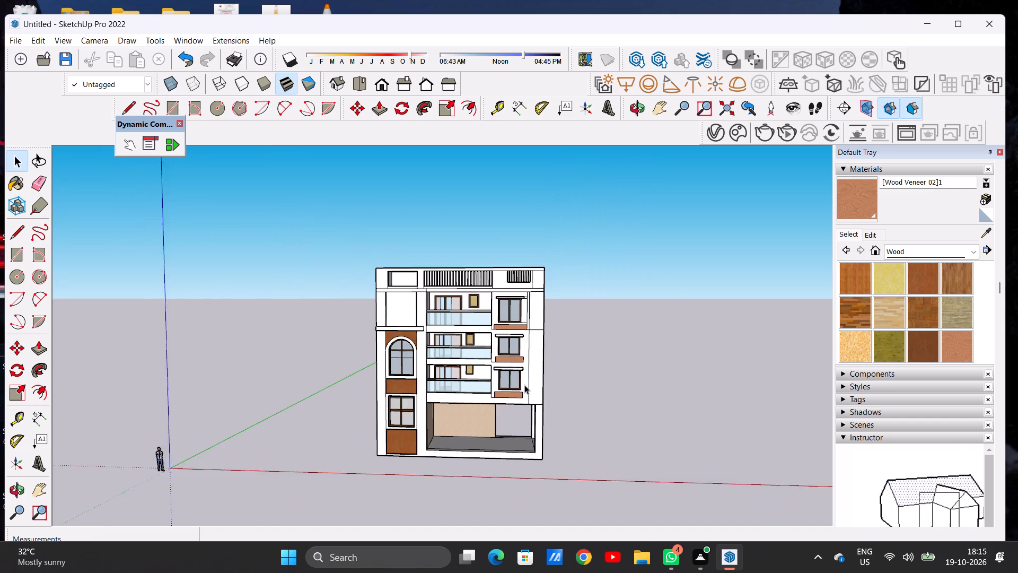
{"action": "scroll", "coordinate": [519, 315], "scroll_direction": "up", "scroll_amount": 6}
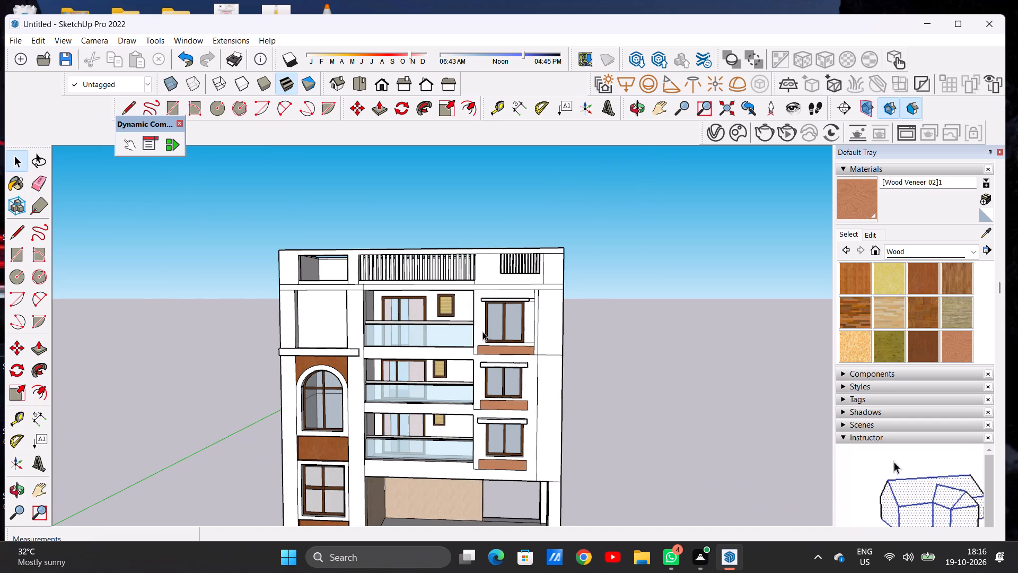
{"action": "scroll", "coordinate": [518, 354], "scroll_direction": "down", "scroll_amount": 7}
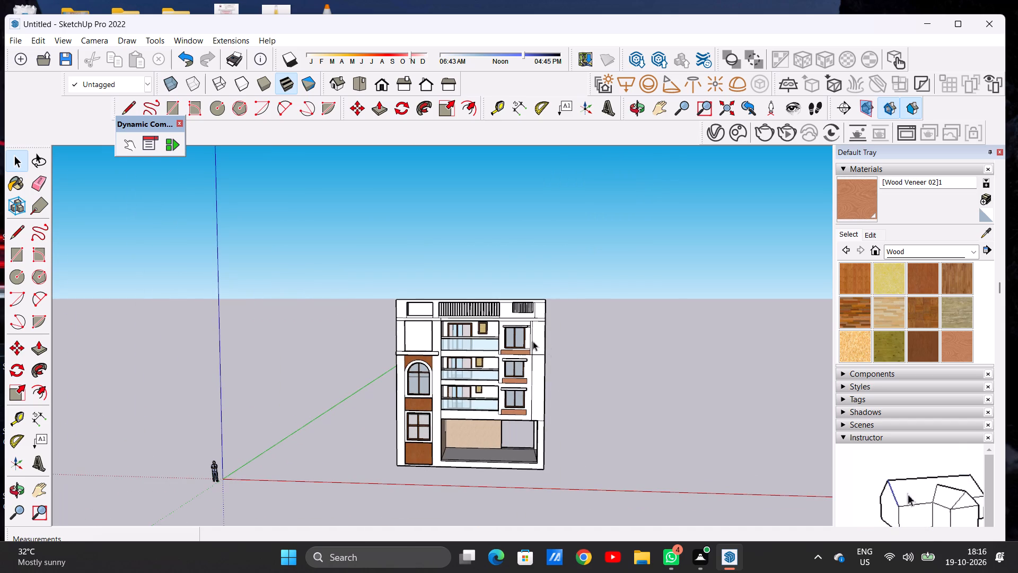
{"action": "scroll", "coordinate": [542, 358], "scroll_direction": "up", "scroll_amount": 14}
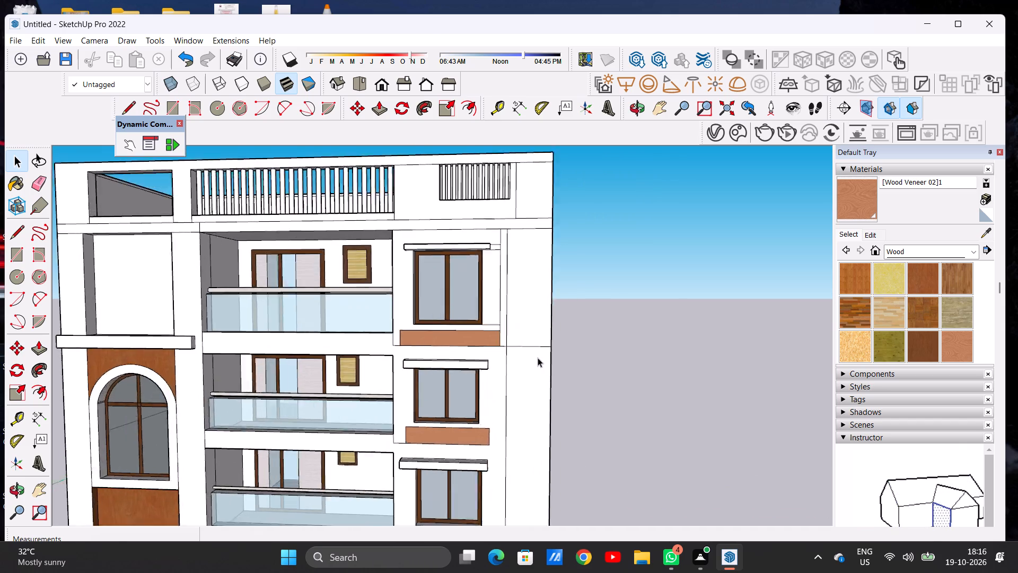
{"action": "scroll", "coordinate": [538, 358], "scroll_direction": "up", "scroll_amount": 4}
{"action": "scroll", "coordinate": [490, 358], "scroll_direction": "down", "scroll_amount": 11}
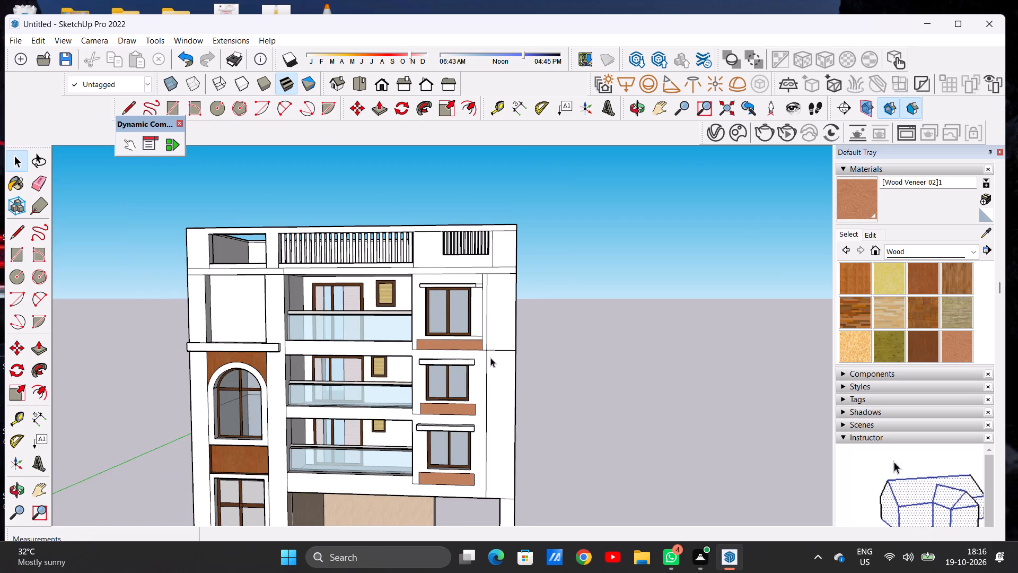
{"action": "scroll", "coordinate": [495, 367], "scroll_direction": "down", "scroll_amount": 8}
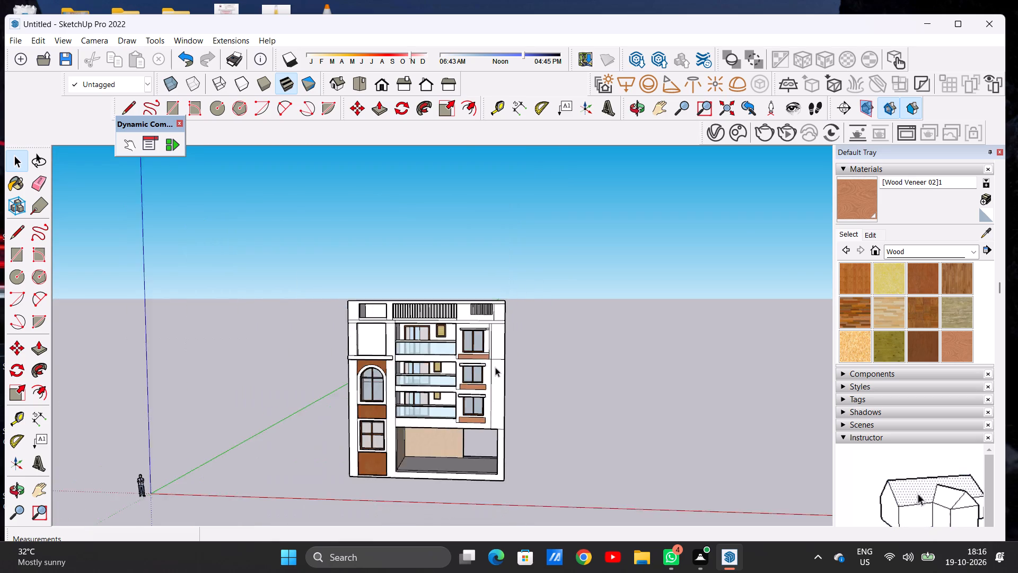
{"action": "scroll", "coordinate": [495, 367], "scroll_direction": "down", "scroll_amount": 7}
{"action": "scroll", "coordinate": [418, 353], "scroll_direction": "up", "scroll_amount": 5}
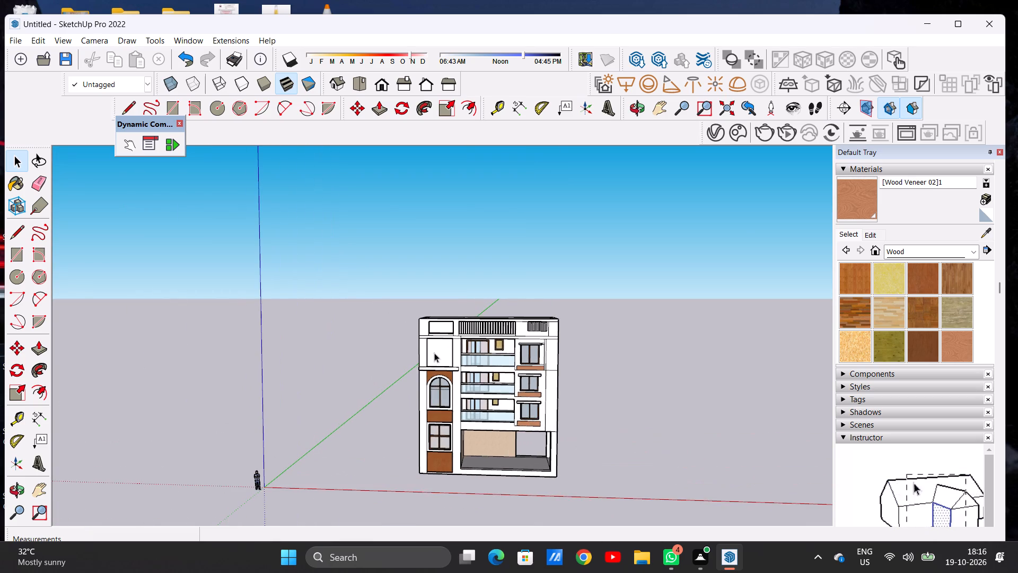
{"action": "scroll", "coordinate": [449, 353], "scroll_direction": "up", "scroll_amount": 4}
{"action": "scroll", "coordinate": [447, 353], "scroll_direction": "down", "scroll_amount": 6}
{"action": "scroll", "coordinate": [478, 324], "scroll_direction": "up", "scroll_amount": 4}
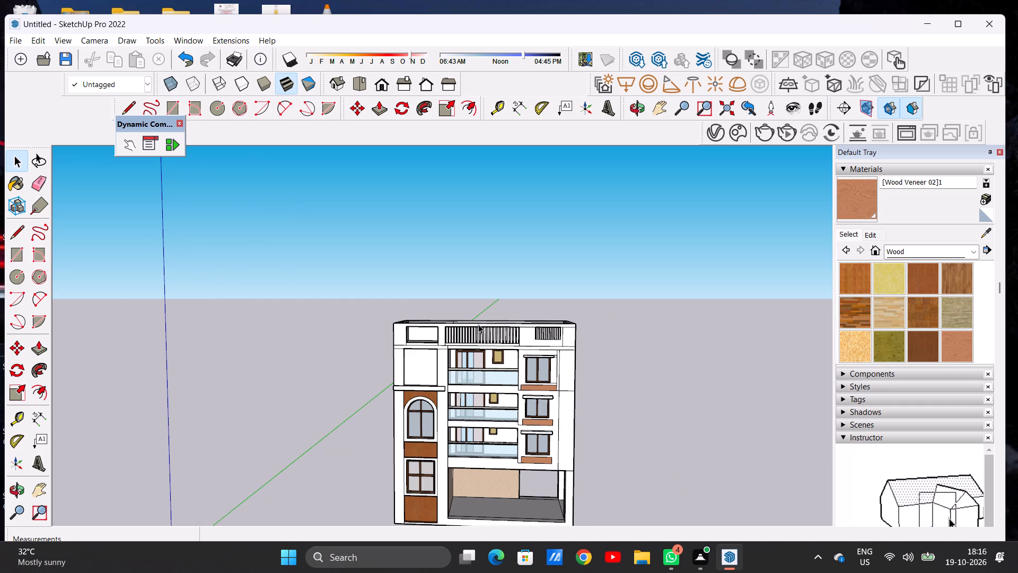
{"action": "scroll", "coordinate": [478, 326], "scroll_direction": "up", "scroll_amount": 8}
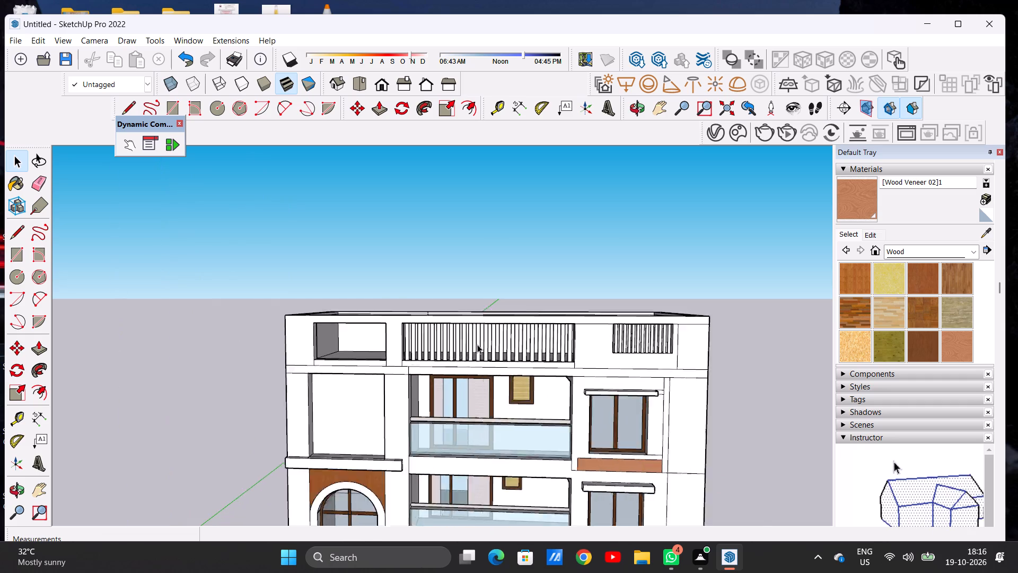
{"action": "scroll", "coordinate": [477, 344], "scroll_direction": "up", "scroll_amount": 4}
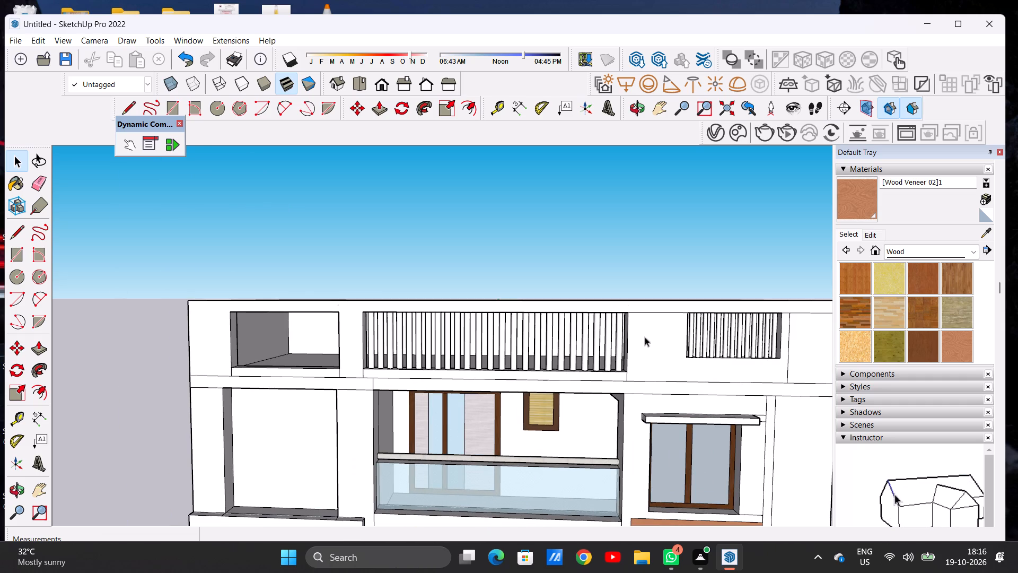
Paint the first nine round bars of the long rooftop parapet opening, starting beside the square opening, with Formica Graystone from Synthetic Surfaces.
{"action": "left_click", "coordinate": [899, 253]}
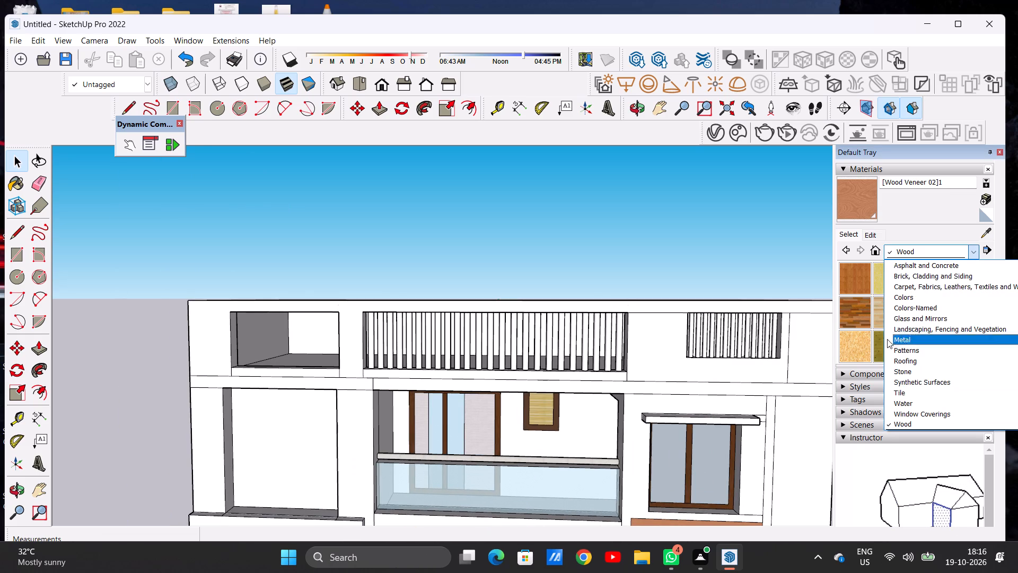
{"action": "left_click", "coordinate": [901, 410]}
{"action": "left_click", "coordinate": [891, 251]}
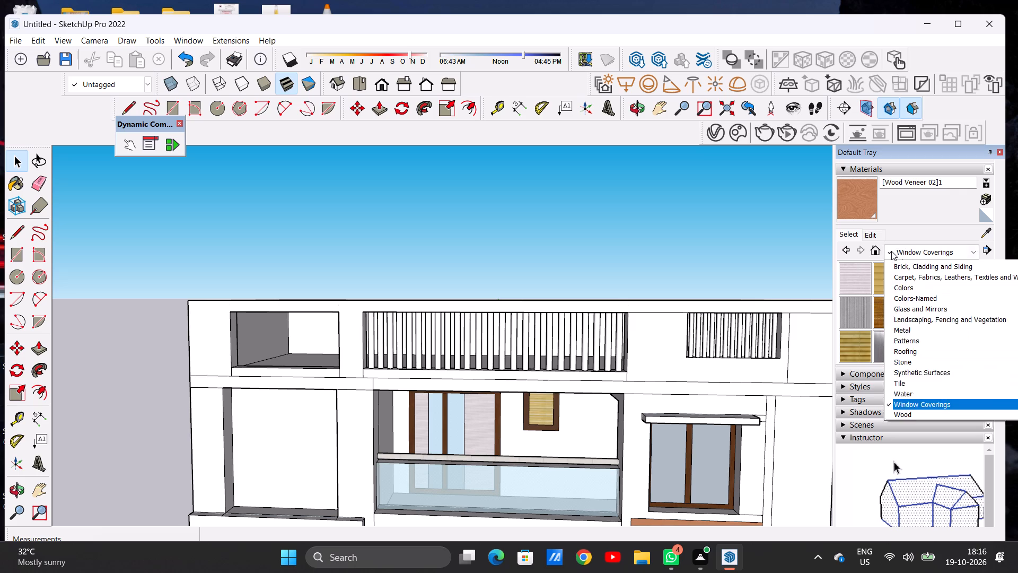
{"action": "left_click", "coordinate": [903, 383]}
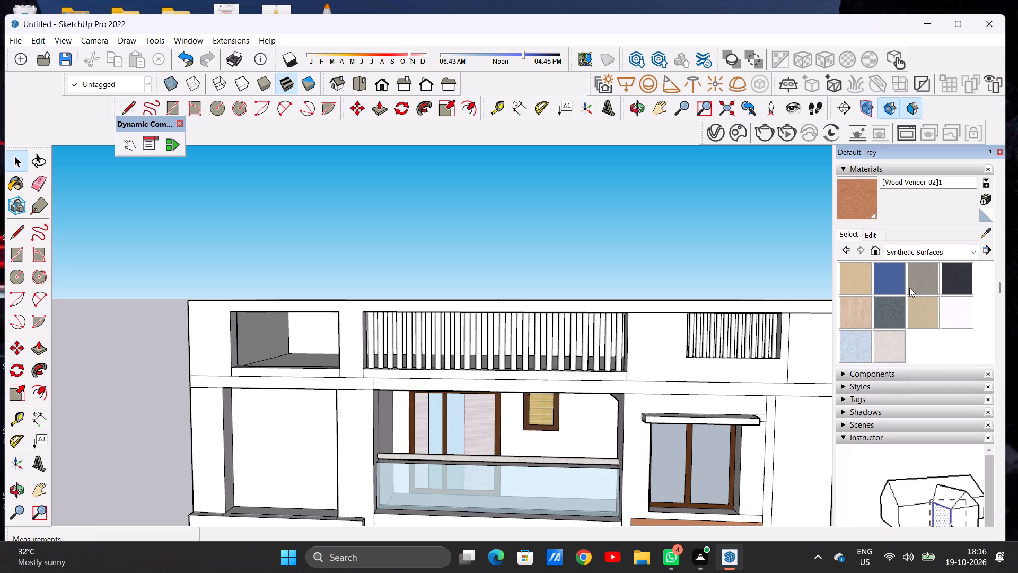
{"action": "left_click", "coordinate": [927, 272]}
{"action": "scroll", "coordinate": [393, 332], "scroll_direction": "up", "scroll_amount": 1}
{"action": "scroll", "coordinate": [393, 332], "scroll_direction": "down", "scroll_amount": 1}
{"action": "scroll", "coordinate": [393, 332], "scroll_direction": "up", "scroll_amount": 1}
{"action": "scroll", "coordinate": [393, 332], "scroll_direction": "down", "scroll_amount": 1}
{"action": "scroll", "coordinate": [393, 332], "scroll_direction": "up", "scroll_amount": 13}
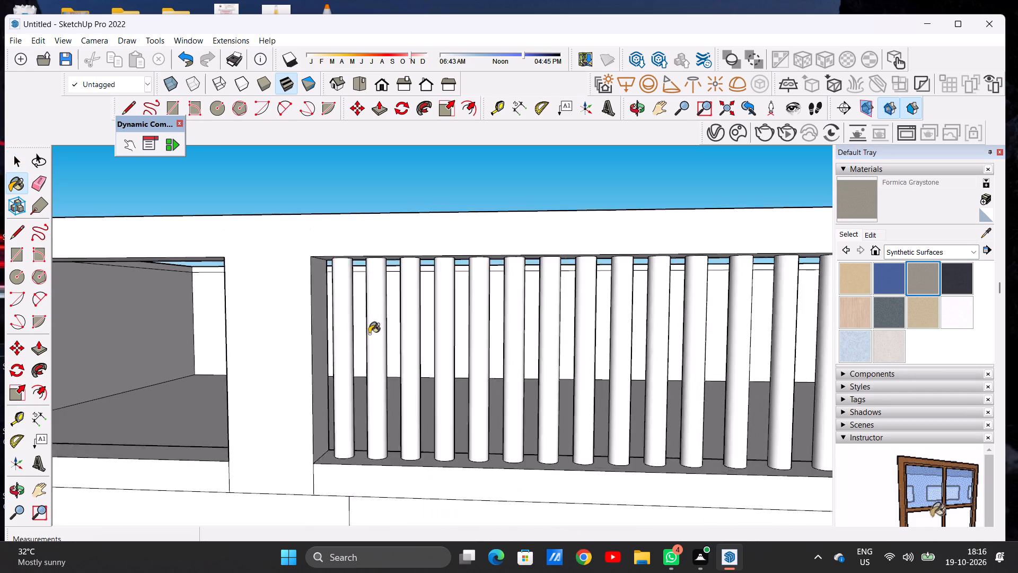
{"action": "scroll", "coordinate": [369, 334], "scroll_direction": "up", "scroll_amount": 5}
{"action": "scroll", "coordinate": [337, 328], "scroll_direction": "down", "scroll_amount": 7}
{"action": "left_click", "coordinate": [327, 331]}
{"action": "left_click", "coordinate": [354, 331]}
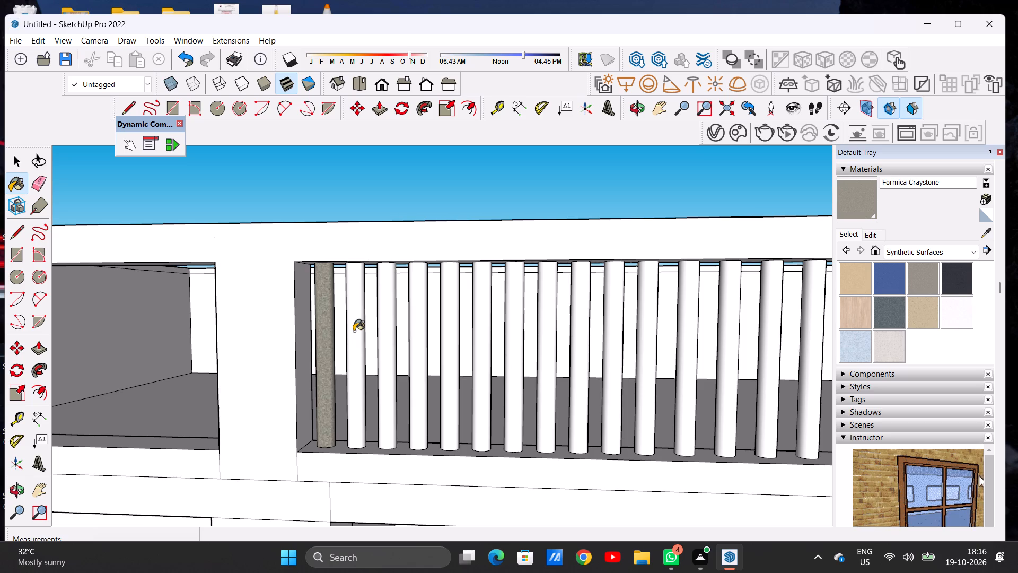
{"action": "left_click", "coordinate": [381, 330]}
{"action": "left_click", "coordinate": [415, 332]}
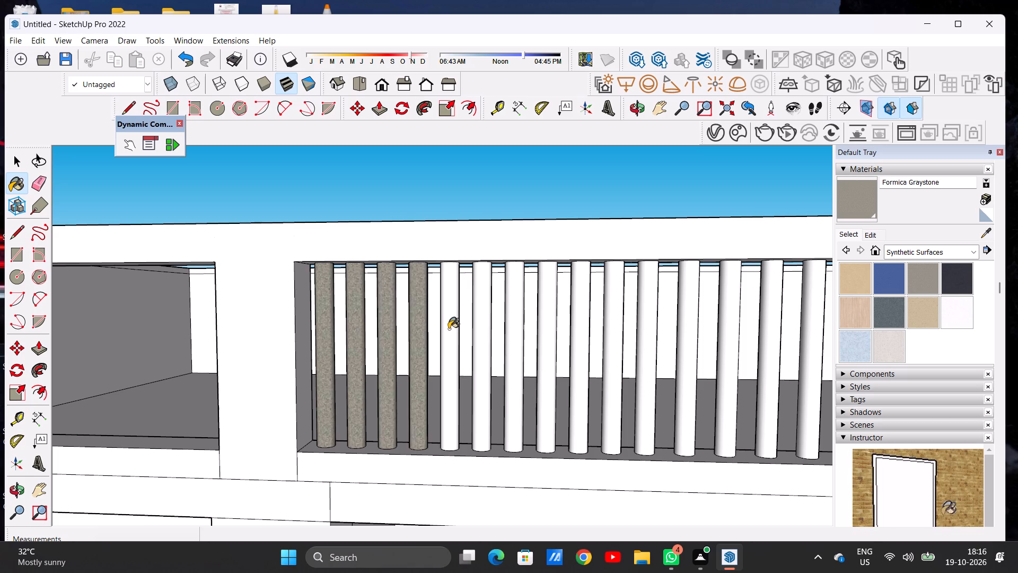
{"action": "left_click", "coordinate": [449, 329]}
{"action": "left_click", "coordinate": [480, 326]}
{"action": "left_click", "coordinate": [511, 318]}
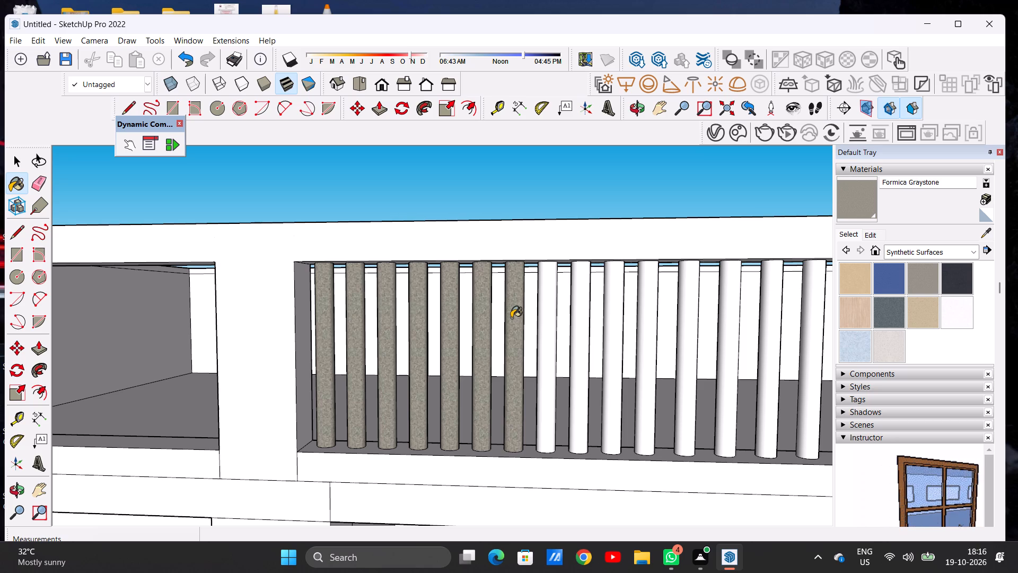
{"action": "left_click", "coordinate": [541, 293]}
{"action": "left_click", "coordinate": [583, 292]}
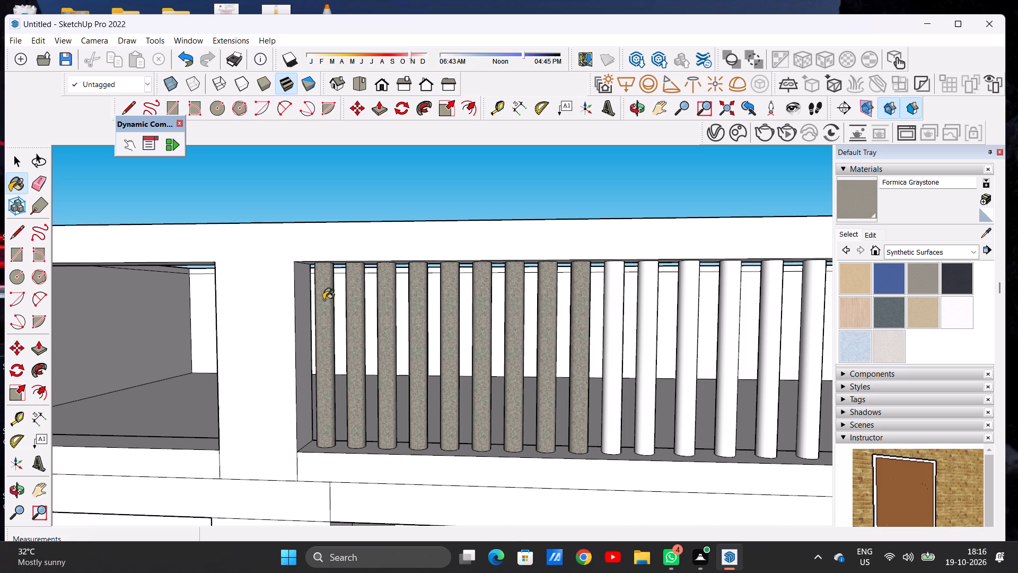
Paint the next six bars of the long rooftop parapet opening with Formica Graystone.
{"action": "scroll", "coordinate": [323, 300], "scroll_direction": "down", "scroll_amount": 16}
{"action": "scroll", "coordinate": [412, 302], "scroll_direction": "up", "scroll_amount": 18}
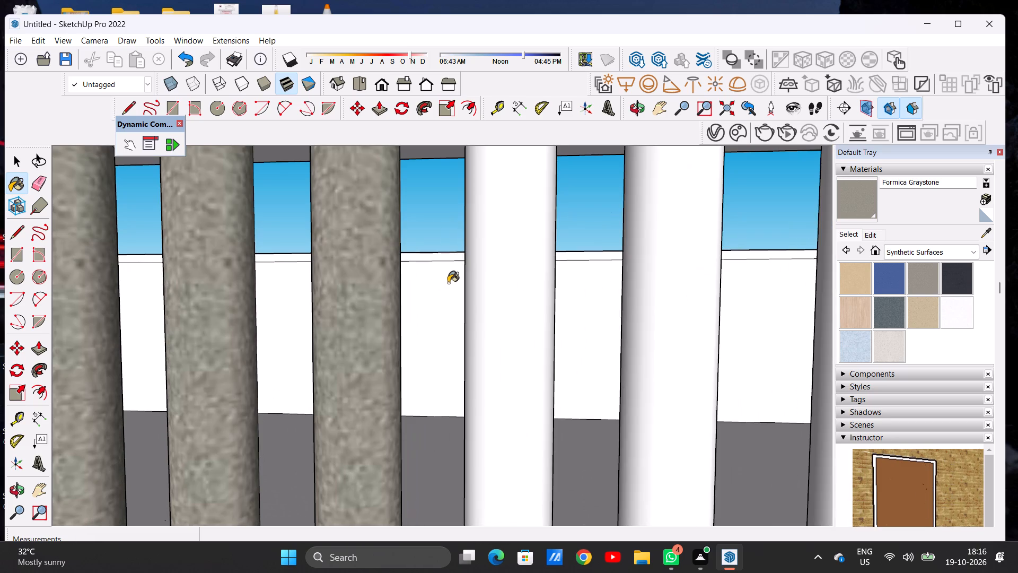
{"action": "left_click", "coordinate": [487, 267]}
{"action": "left_click", "coordinate": [656, 265]}
{"action": "scroll", "coordinate": [384, 323], "scroll_direction": "down", "scroll_amount": 11}
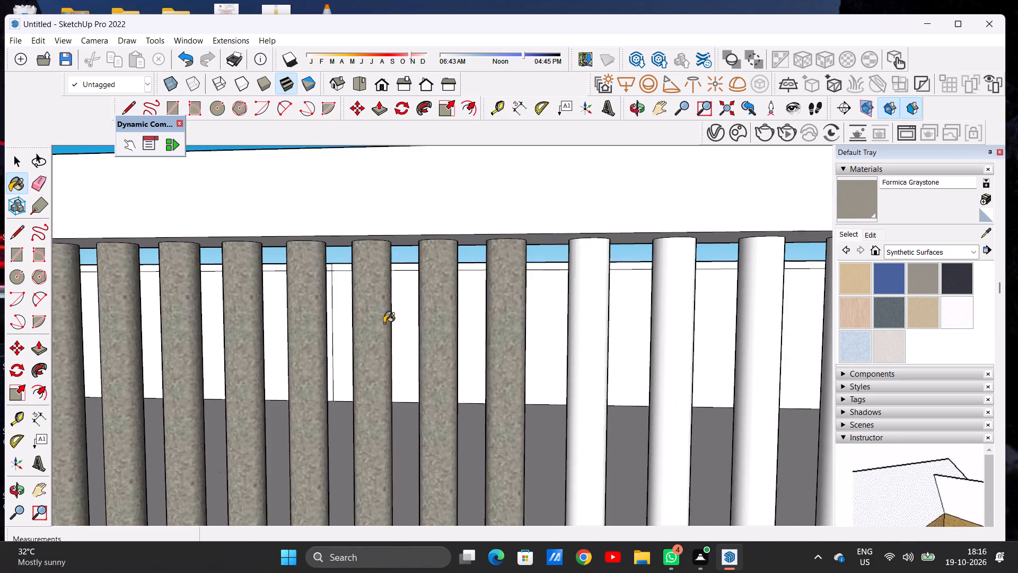
{"action": "scroll", "coordinate": [384, 323], "scroll_direction": "down", "scroll_amount": 20}
{"action": "scroll", "coordinate": [451, 315], "scroll_direction": "up", "scroll_amount": 6}
{"action": "scroll", "coordinate": [366, 324], "scroll_direction": "up", "scroll_amount": 7}
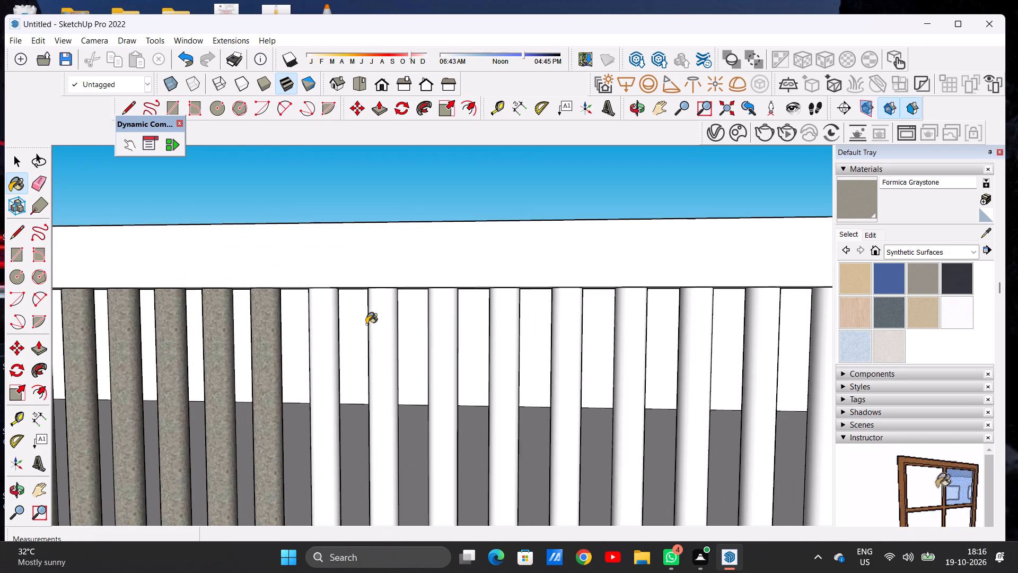
{"action": "left_click", "coordinate": [324, 328]}
{"action": "left_click", "coordinate": [383, 325]}
{"action": "left_click", "coordinate": [435, 327]}
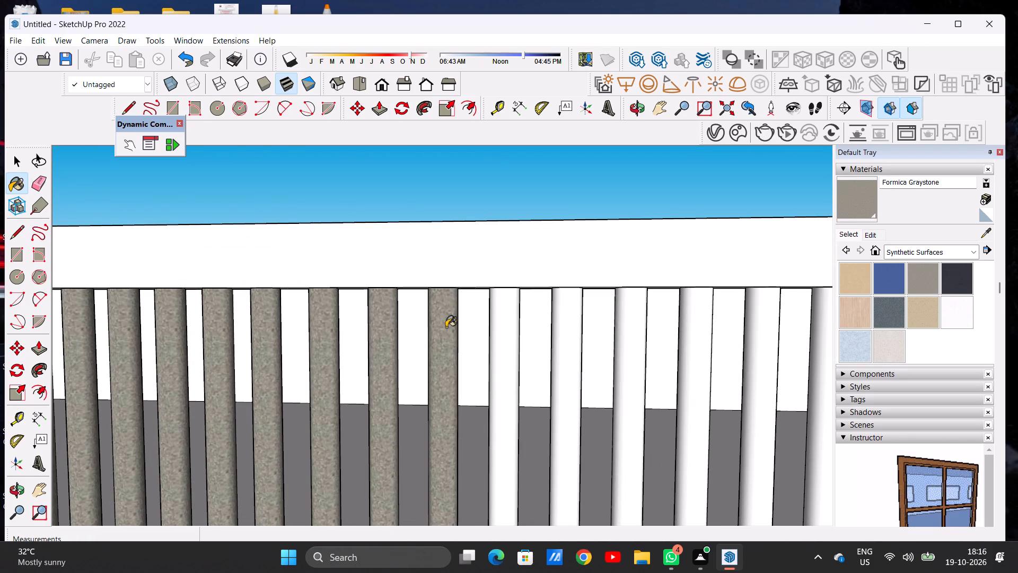
{"action": "left_click", "coordinate": [503, 327]}
Paint the remaining nine bars of the long rooftop parapet opening with Formica Graystone, up to the end nearest the shorter grille.
{"action": "scroll", "coordinate": [337, 333], "scroll_direction": "down", "scroll_amount": 3}
{"action": "scroll", "coordinate": [337, 333], "scroll_direction": "up", "scroll_amount": 1}
{"action": "scroll", "coordinate": [337, 333], "scroll_direction": "down", "scroll_amount": 10}
{"action": "scroll", "coordinate": [381, 320], "scroll_direction": "up", "scroll_amount": 9}
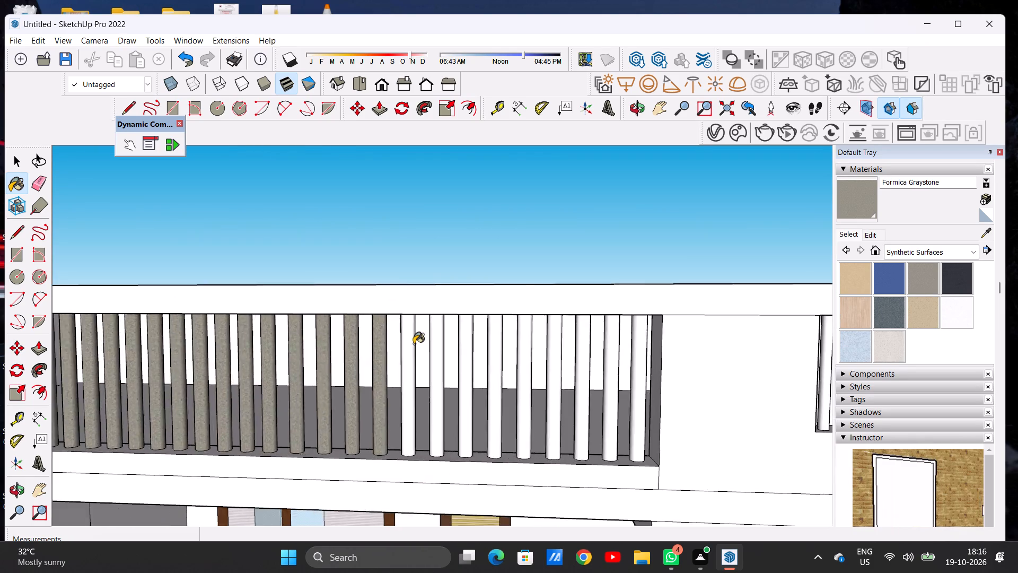
{"action": "scroll", "coordinate": [414, 344], "scroll_direction": "up", "scroll_amount": 4}
{"action": "left_click", "coordinate": [405, 340]}
{"action": "left_click", "coordinate": [447, 336]}
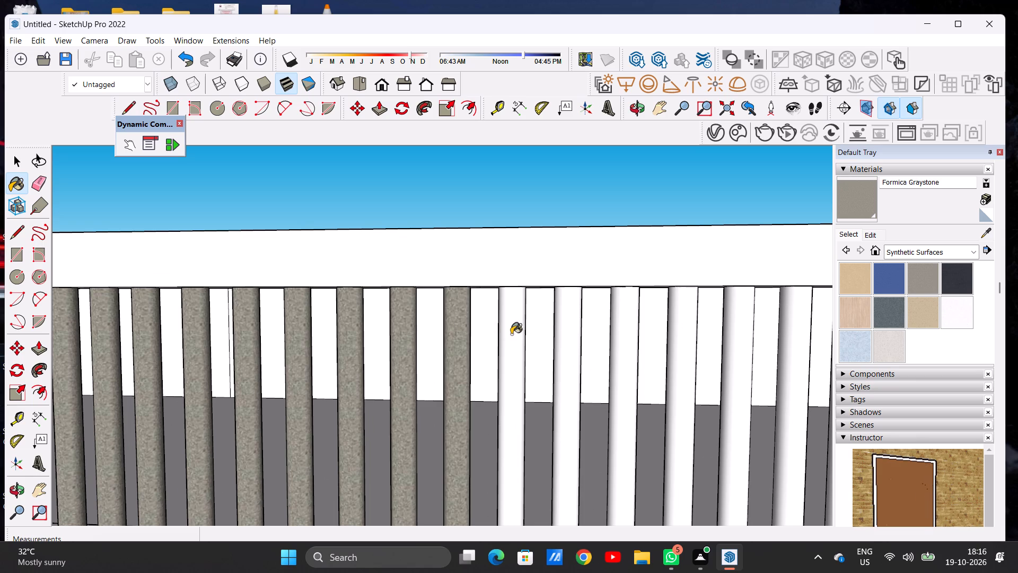
{"action": "left_click", "coordinate": [511, 334]}
{"action": "scroll", "coordinate": [422, 350], "scroll_direction": "down", "scroll_amount": 16}
{"action": "scroll", "coordinate": [422, 350], "scroll_direction": "up", "scroll_amount": 15}
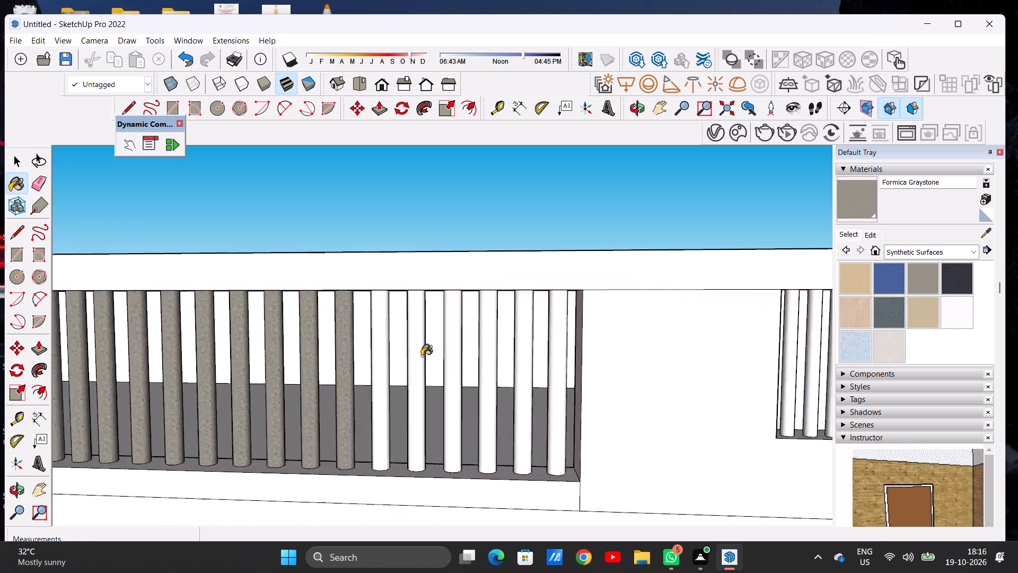
{"action": "scroll", "coordinate": [422, 356], "scroll_direction": "up", "scroll_amount": 4}
{"action": "left_click", "coordinate": [361, 343]}
{"action": "left_click", "coordinate": [419, 333]}
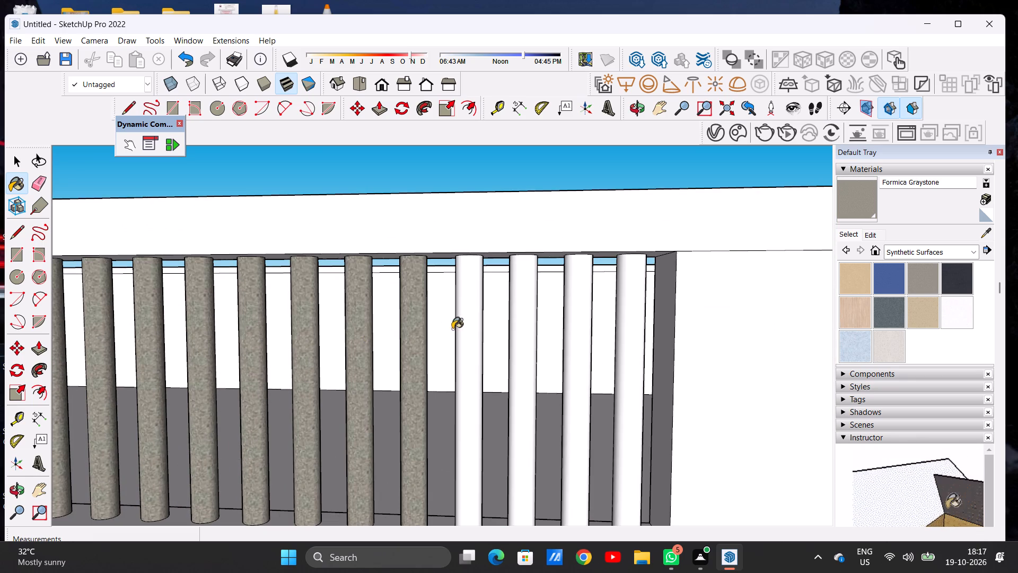
{"action": "left_click", "coordinate": [463, 324]}
{"action": "left_click", "coordinate": [514, 318]}
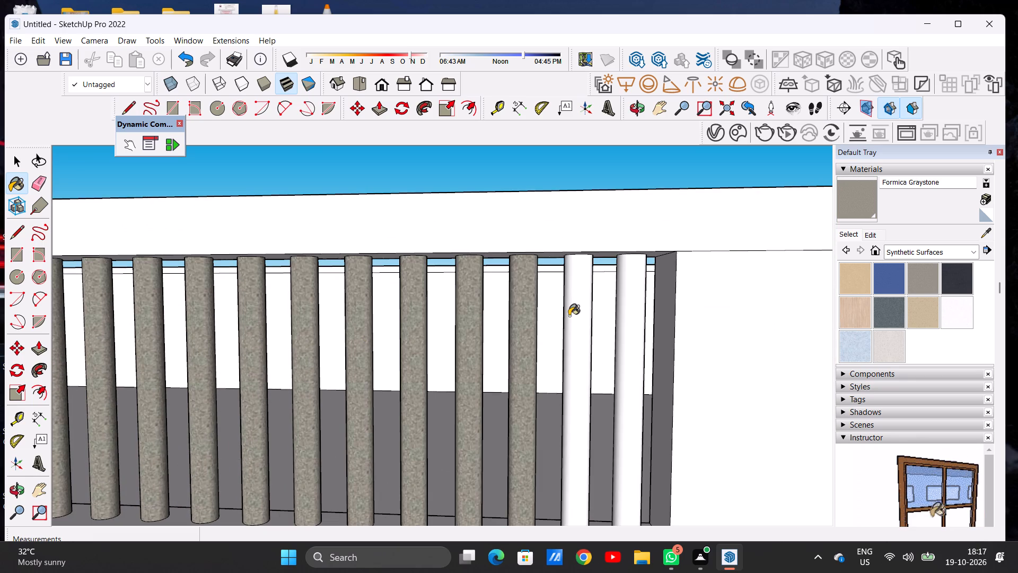
{"action": "left_click", "coordinate": [569, 316]}
{"action": "left_click", "coordinate": [625, 310]}
Examine the painted bars of the long rooftop parapet opening from the front and from above.
{"action": "scroll", "coordinate": [477, 339], "scroll_direction": "down", "scroll_amount": 20}
{"action": "scroll", "coordinate": [477, 339], "scroll_direction": "down", "scroll_amount": 1}
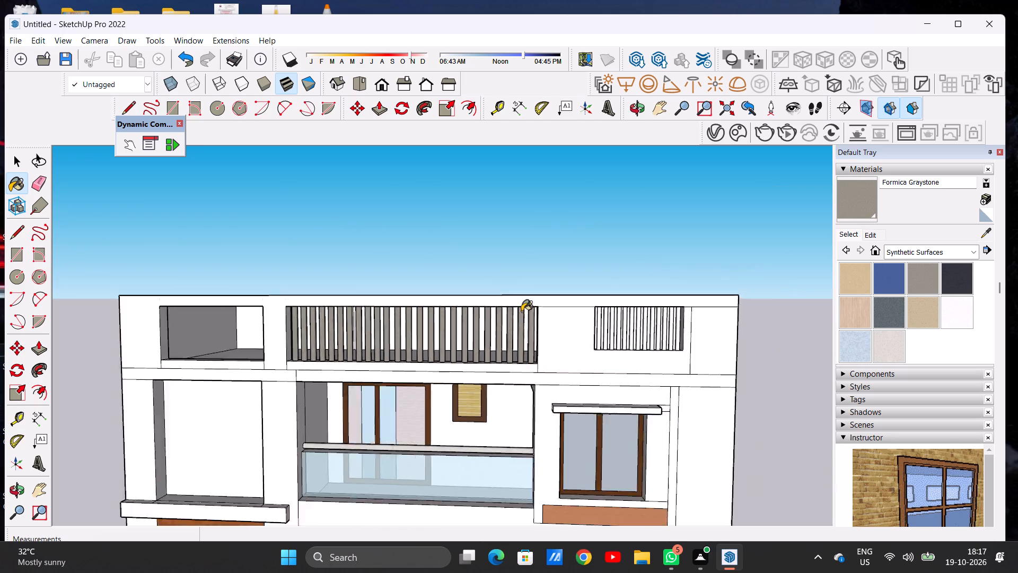
{"action": "scroll", "coordinate": [522, 311], "scroll_direction": "down", "scroll_amount": 2}
{"action": "scroll", "coordinate": [394, 332], "scroll_direction": "up", "scroll_amount": 1}
{"action": "scroll", "coordinate": [394, 333], "scroll_direction": "down", "scroll_amount": 1}
{"action": "scroll", "coordinate": [394, 333], "scroll_direction": "up", "scroll_amount": 6}
{"action": "middle_click_drag", "start_coordinate": [346, 325], "coordinate": [408, 322]}
{"action": "scroll", "coordinate": [381, 312], "scroll_direction": "down", "scroll_amount": 6}
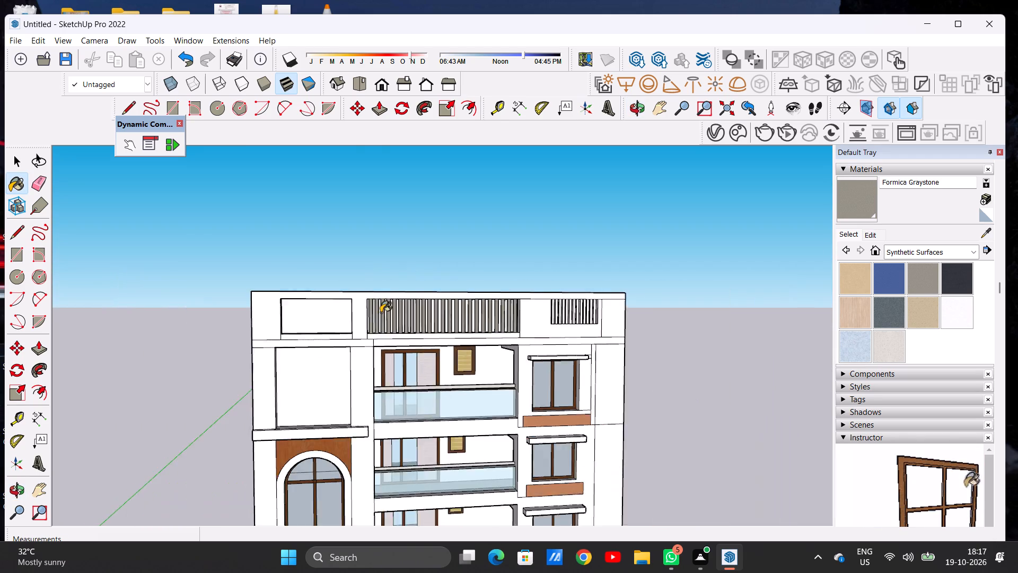
{"action": "scroll", "coordinate": [381, 312], "scroll_direction": "down", "scroll_amount": 2}
{"action": "scroll", "coordinate": [381, 312], "scroll_direction": "up", "scroll_amount": 9}
{"action": "middle_click_drag", "start_coordinate": [388, 320], "coordinate": [349, 327]}
{"action": "scroll", "coordinate": [365, 323], "scroll_direction": "up", "scroll_amount": 9}
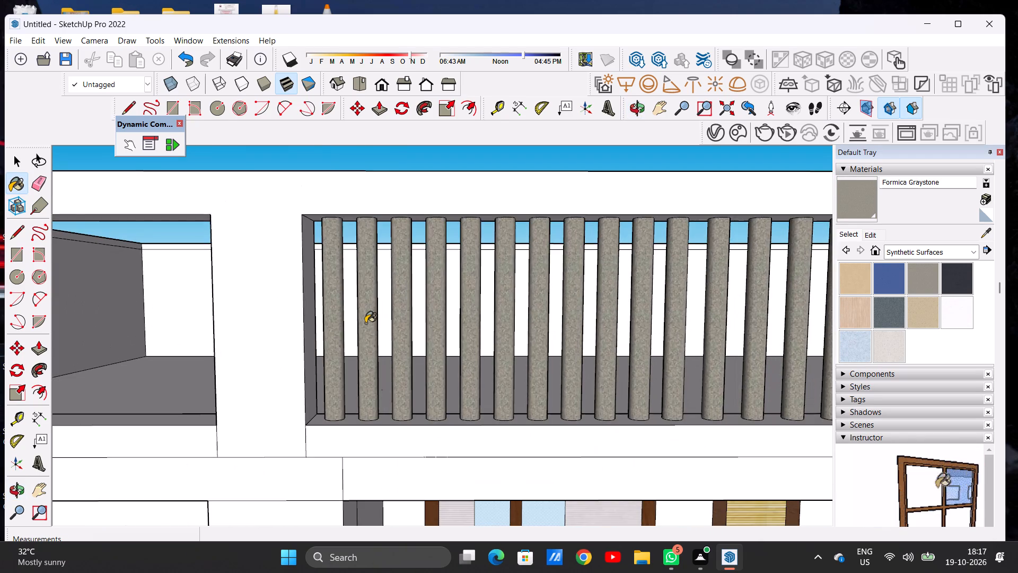
{"action": "scroll", "coordinate": [347, 325], "scroll_direction": "up", "scroll_amount": 1}
{"action": "scroll", "coordinate": [347, 325], "scroll_direction": "down", "scroll_amount": 1}
{"action": "scroll", "coordinate": [347, 325], "scroll_direction": "up", "scroll_amount": 1}
{"action": "scroll", "coordinate": [347, 325], "scroll_direction": "down", "scroll_amount": 11}
{"action": "middle_click_drag", "start_coordinate": [407, 319], "coordinate": [402, 314]}
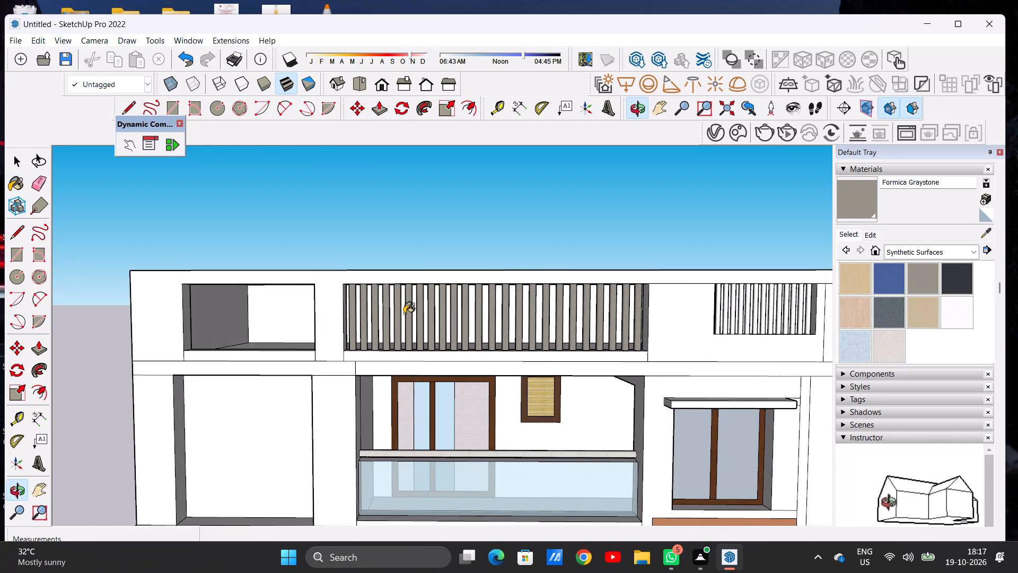
{"action": "scroll", "coordinate": [497, 299], "scroll_direction": "down", "scroll_amount": 4}
{"action": "scroll", "coordinate": [550, 339], "scroll_direction": "up", "scroll_amount": 14}
{"action": "middle_click_drag", "start_coordinate": [540, 290], "coordinate": [375, 381]}
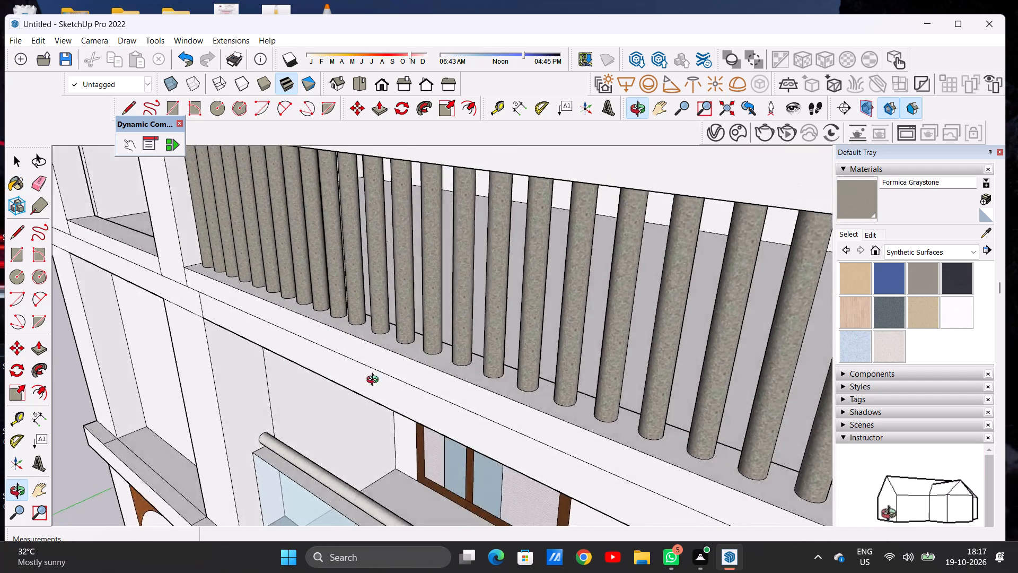
{"action": "middle_click_drag", "start_coordinate": [375, 381], "coordinate": [591, 386]}
{"action": "scroll", "coordinate": [467, 305], "scroll_direction": "down", "scroll_amount": 18}
{"action": "scroll", "coordinate": [540, 290], "scroll_direction": "up", "scroll_amount": 6}
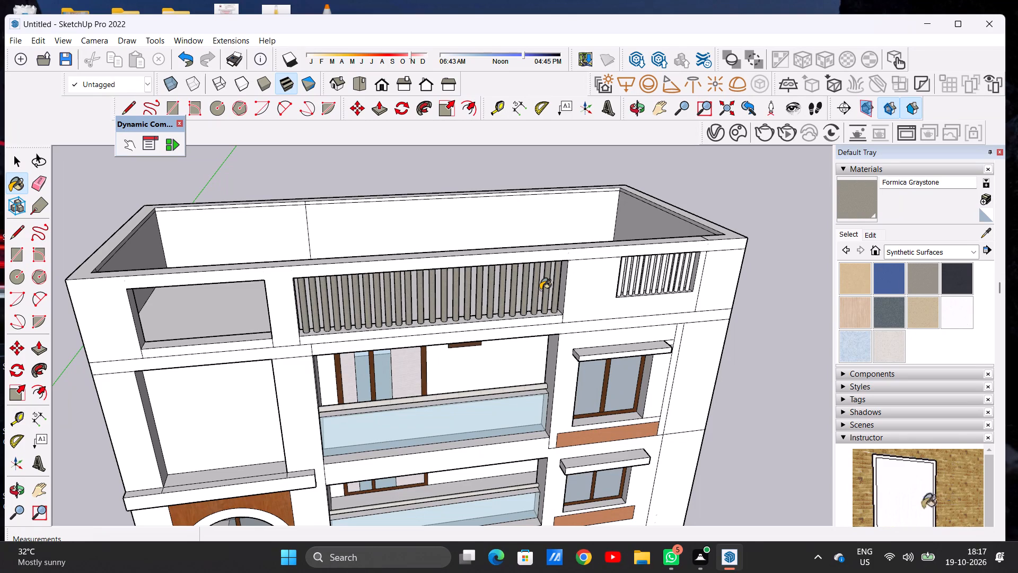
Paint the first three bars of the shorter rooftop parapet grille, starting nearest the long opening, with Quartz Light Brown from Synthetic Surfaces.
{"action": "scroll", "coordinate": [540, 290], "scroll_direction": "down", "scroll_amount": 7}
{"action": "scroll", "coordinate": [582, 292], "scroll_direction": "up", "scroll_amount": 15}
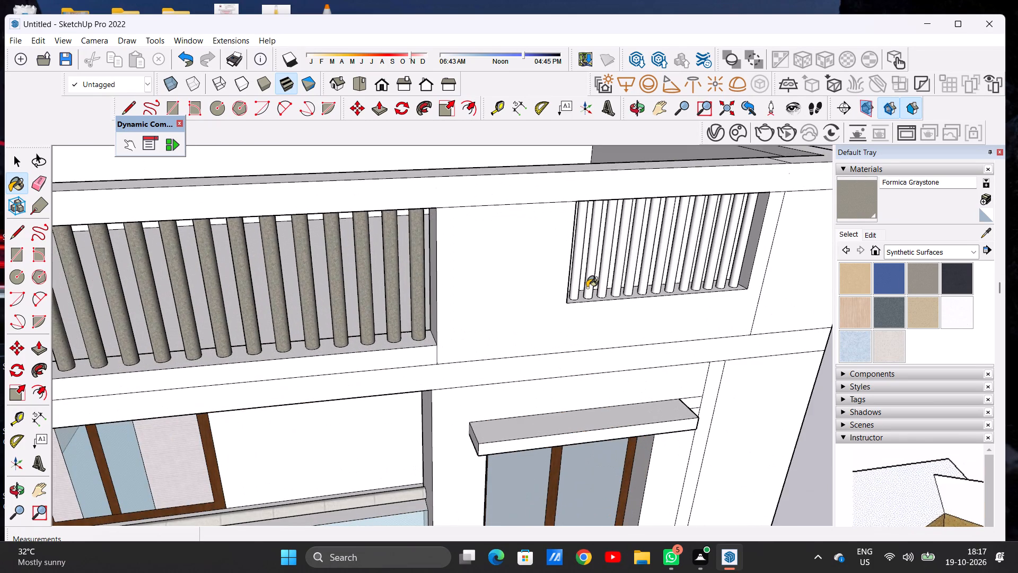
{"action": "scroll", "coordinate": [546, 286], "scroll_direction": "down", "scroll_amount": 8}
{"action": "scroll", "coordinate": [542, 279], "scroll_direction": "up", "scroll_amount": 12}
{"action": "scroll", "coordinate": [1017, 572], "scroll_direction": "up", "scroll_amount": 1}
{"action": "middle_click_drag", "start_coordinate": [1017, 572], "coordinate": [0, 572]}
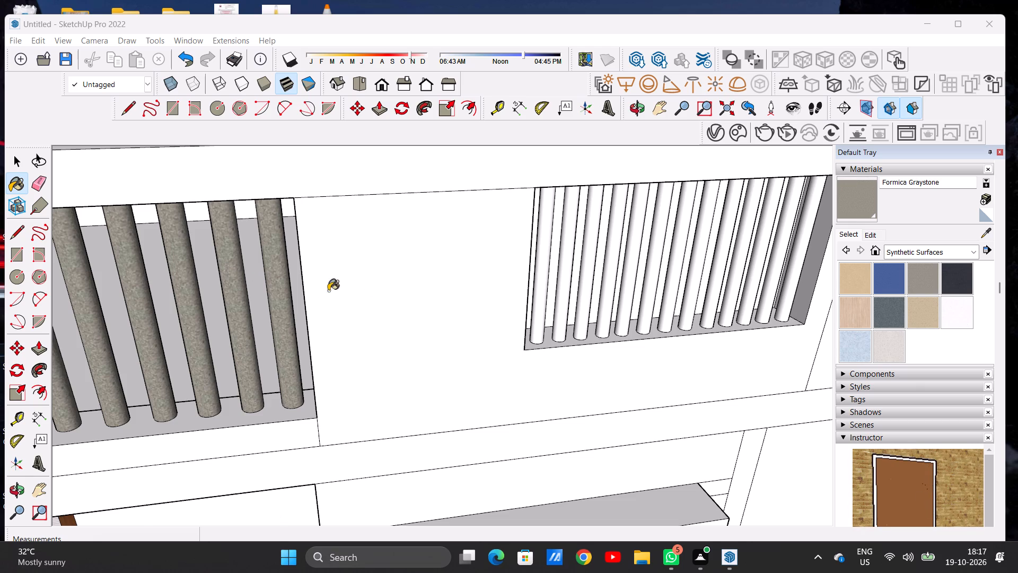
{"action": "scroll", "coordinate": [366, 305], "scroll_direction": "down", "scroll_amount": 14}
{"action": "scroll", "coordinate": [432, 290], "scroll_direction": "up", "scroll_amount": 6}
{"action": "middle_click_drag", "start_coordinate": [431, 300], "coordinate": [457, 260]}
{"action": "scroll", "coordinate": [457, 260], "scroll_direction": "up", "scroll_amount": 6}
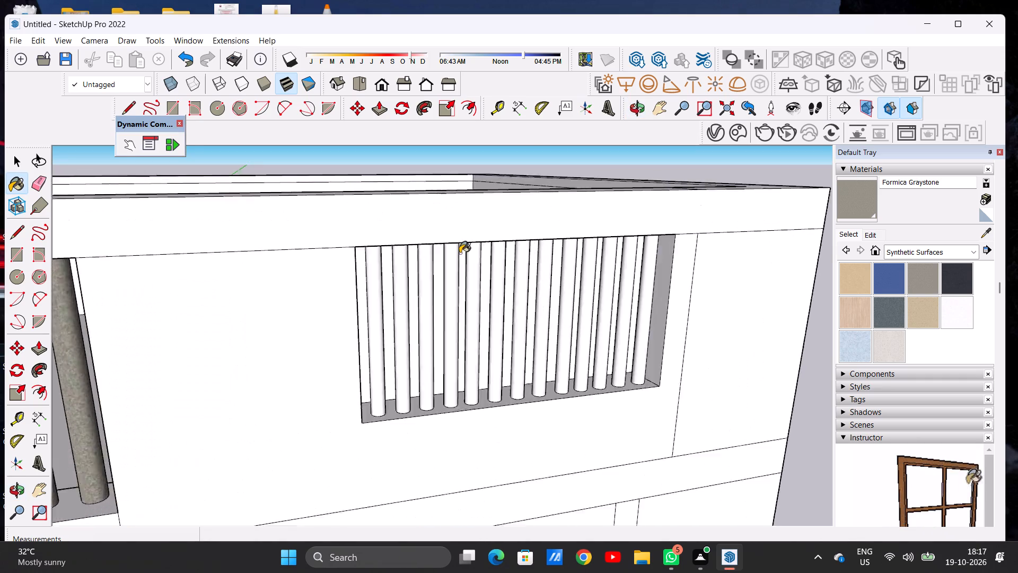
{"action": "scroll", "coordinate": [460, 253], "scroll_direction": "up", "scroll_amount": 2}
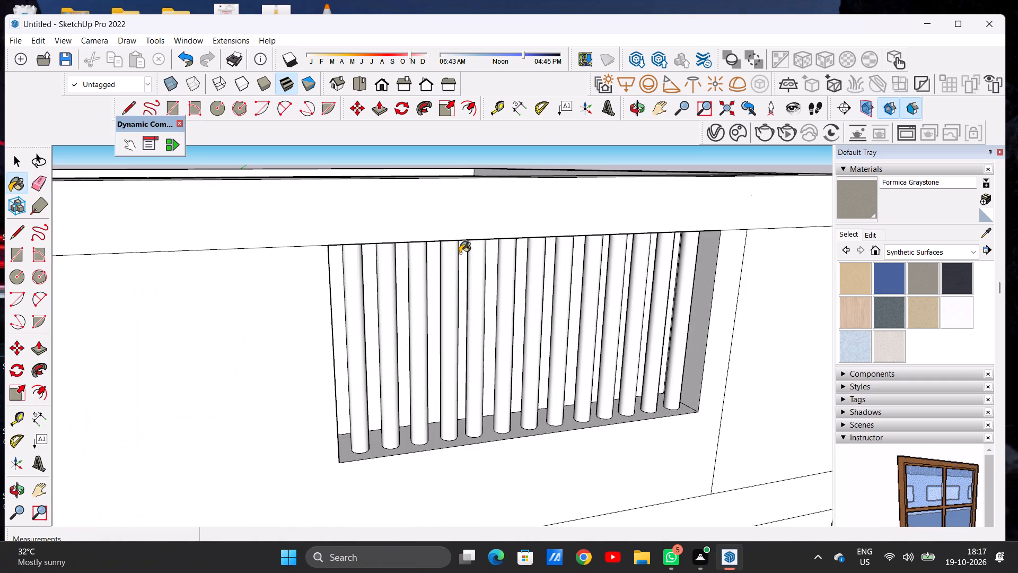
{"action": "left_click", "coordinate": [928, 315]}
{"action": "scroll", "coordinate": [350, 312], "scroll_direction": "up", "scroll_amount": 7}
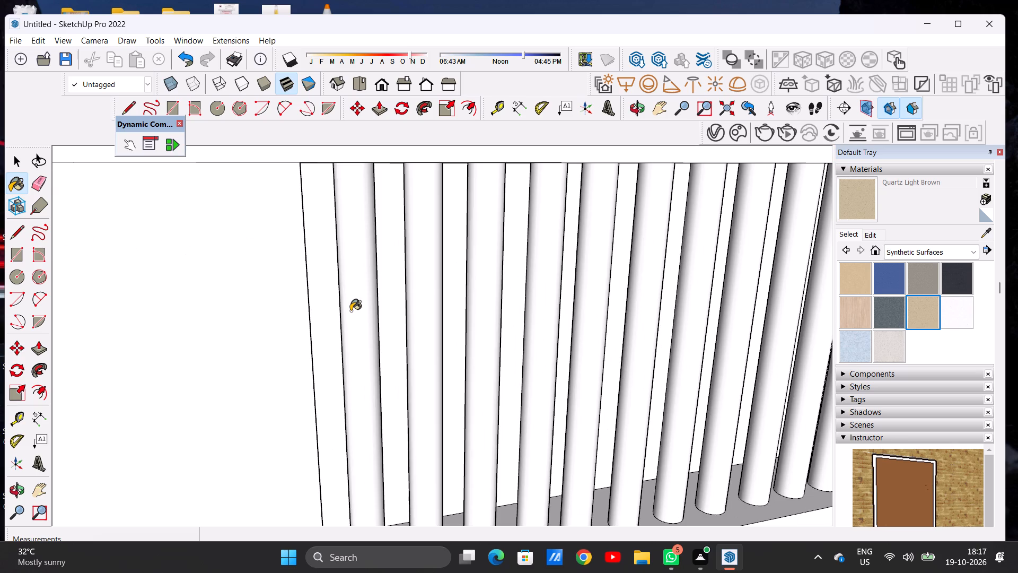
{"action": "left_click", "coordinate": [350, 307]}
{"action": "left_click", "coordinate": [428, 294]}
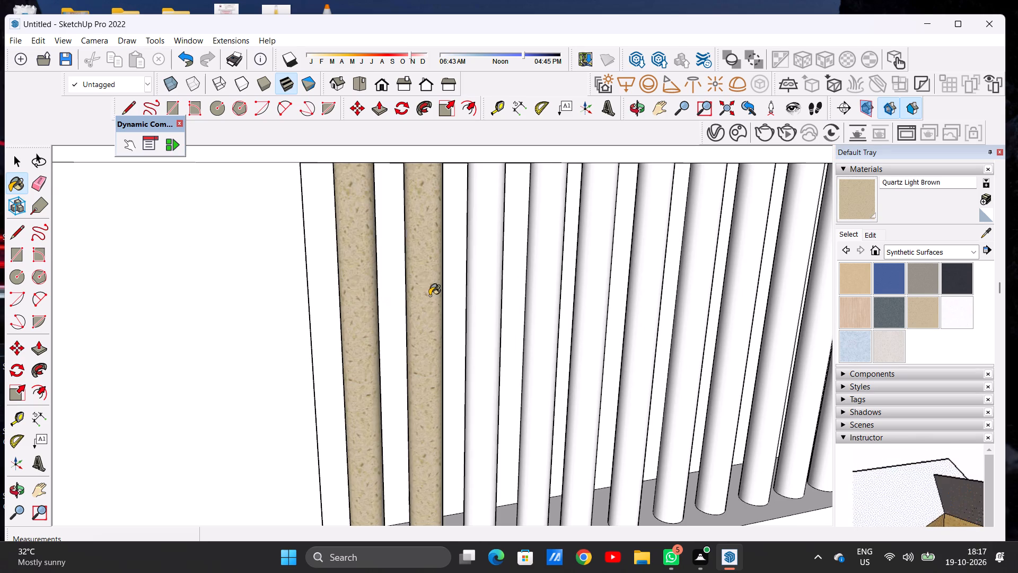
{"action": "left_click", "coordinate": [491, 285]}
Paint the next five bars of the shorter rooftop parapet grille with Quartz Light Brown.
{"action": "scroll", "coordinate": [393, 312], "scroll_direction": "down", "scroll_amount": 13}
{"action": "scroll", "coordinate": [403, 302], "scroll_direction": "up", "scroll_amount": 1}
{"action": "scroll", "coordinate": [403, 302], "scroll_direction": "down", "scroll_amount": 10}
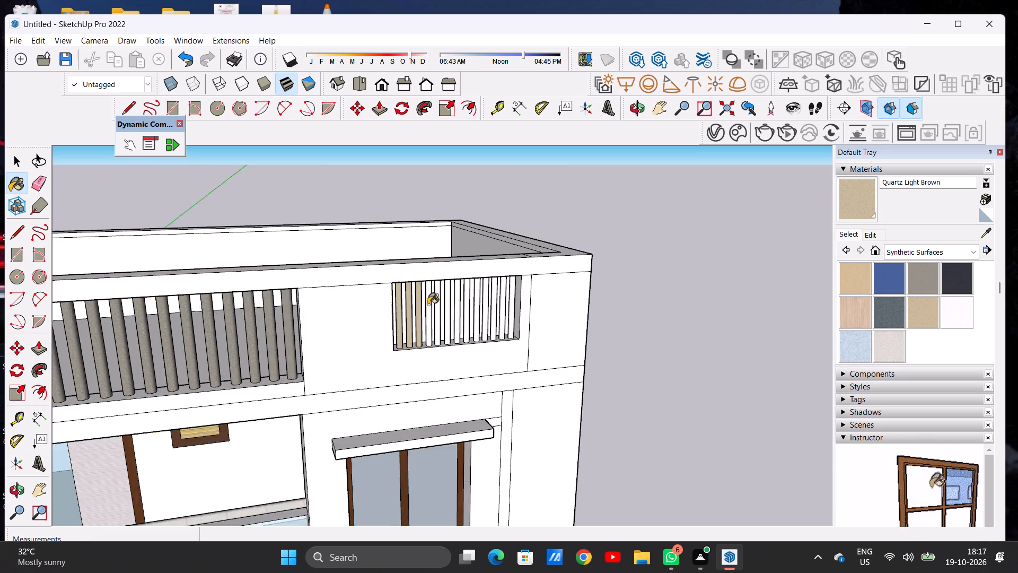
{"action": "scroll", "coordinate": [428, 305], "scroll_direction": "up", "scroll_amount": 16}
{"action": "left_click", "coordinate": [428, 305]}
{"action": "left_click", "coordinate": [469, 308]}
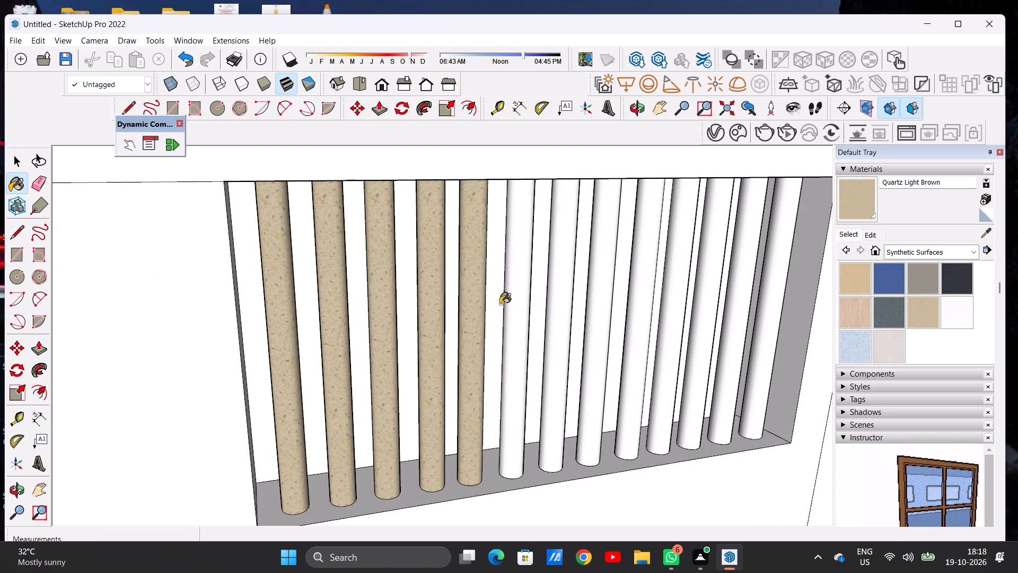
{"action": "left_click", "coordinate": [517, 299]}
{"action": "scroll", "coordinate": [344, 346], "scroll_direction": "down", "scroll_amount": 13}
{"action": "scroll", "coordinate": [438, 316], "scroll_direction": "up", "scroll_amount": 16}
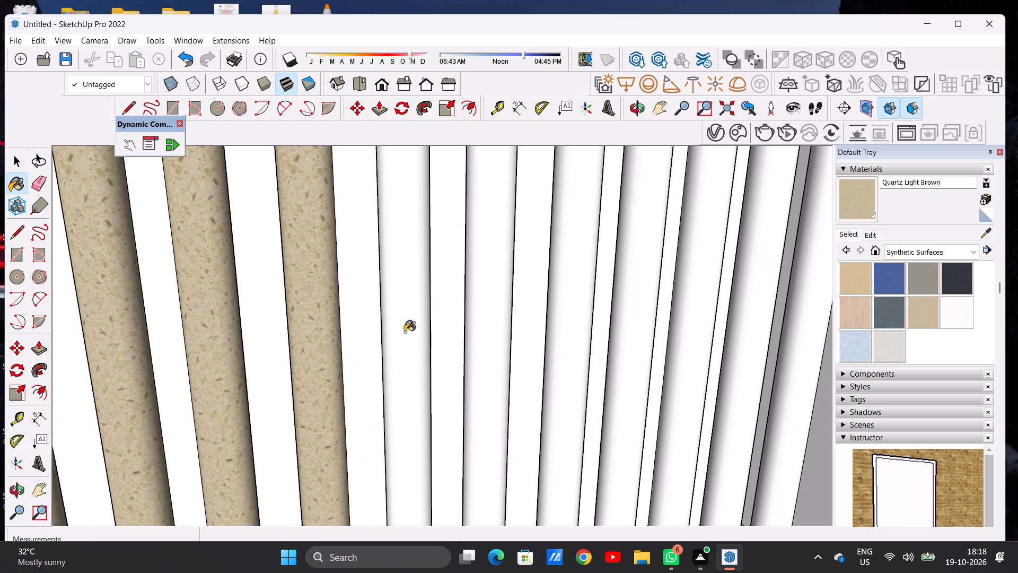
{"action": "left_click", "coordinate": [405, 332]}
{"action": "left_click", "coordinate": [499, 323]}
Paint the remaining five bars of the shorter rooftop parapet grille with Quartz Light Brown, up to the end nearest the building corner.
{"action": "scroll", "coordinate": [440, 329], "scroll_direction": "down", "scroll_amount": 16}
{"action": "scroll", "coordinate": [483, 294], "scroll_direction": "up", "scroll_amount": 9}
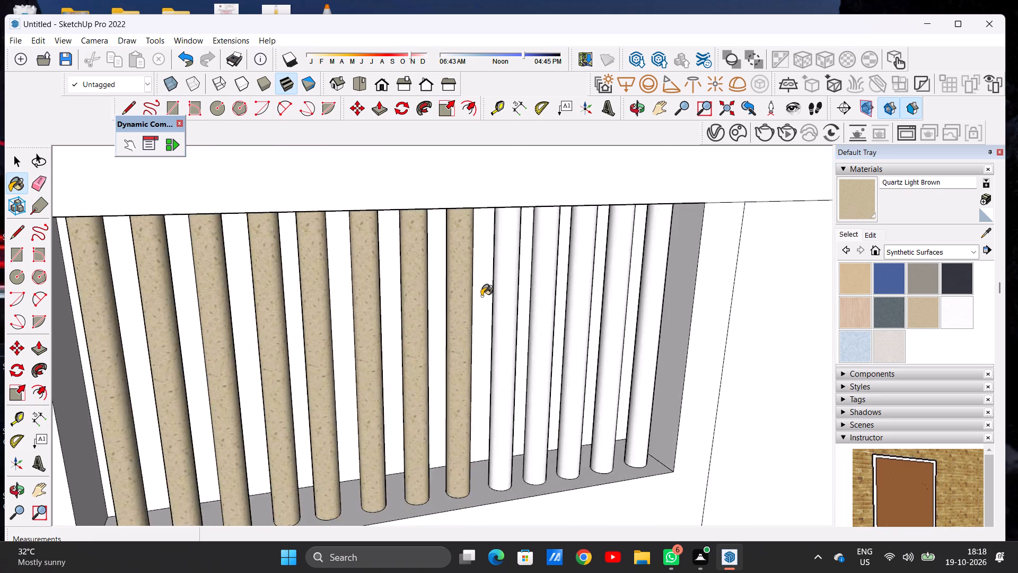
{"action": "scroll", "coordinate": [481, 296], "scroll_direction": "up", "scroll_amount": 8}
{"action": "left_click", "coordinate": [527, 303]}
{"action": "scroll", "coordinate": [442, 327], "scroll_direction": "down", "scroll_amount": 15}
{"action": "scroll", "coordinate": [512, 314], "scroll_direction": "up", "scroll_amount": 7}
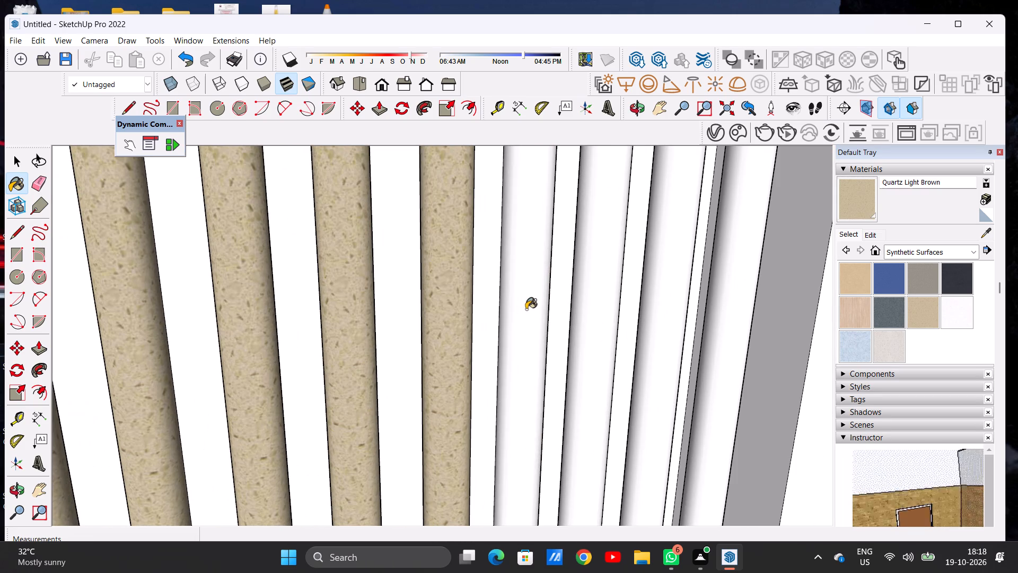
{"action": "left_click", "coordinate": [526, 309]}
{"action": "left_click", "coordinate": [599, 313]}
{"action": "scroll", "coordinate": [486, 324], "scroll_direction": "down", "scroll_amount": 7}
{"action": "scroll", "coordinate": [581, 307], "scroll_direction": "up", "scroll_amount": 8}
{"action": "left_click", "coordinate": [581, 307]}
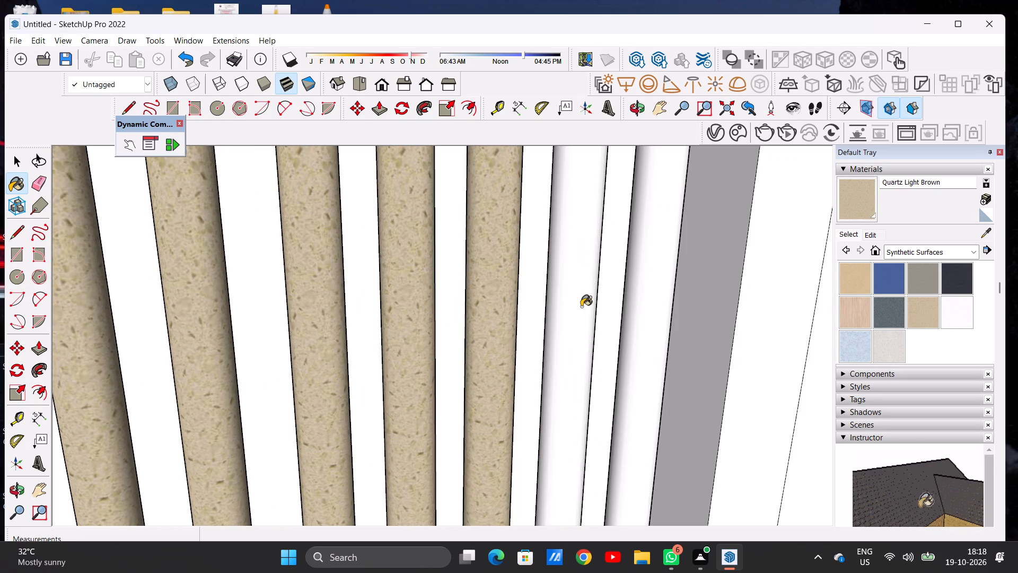
{"action": "left_click", "coordinate": [640, 304]}
Examine the painted bars of both rooftop parapet openings together with the front facade.
{"action": "scroll", "coordinate": [486, 332], "scroll_direction": "down", "scroll_amount": 20}
{"action": "scroll", "coordinate": [486, 332], "scroll_direction": "down", "scroll_amount": 5}
{"action": "middle_click_drag", "start_coordinate": [469, 353], "coordinate": [436, 347]}
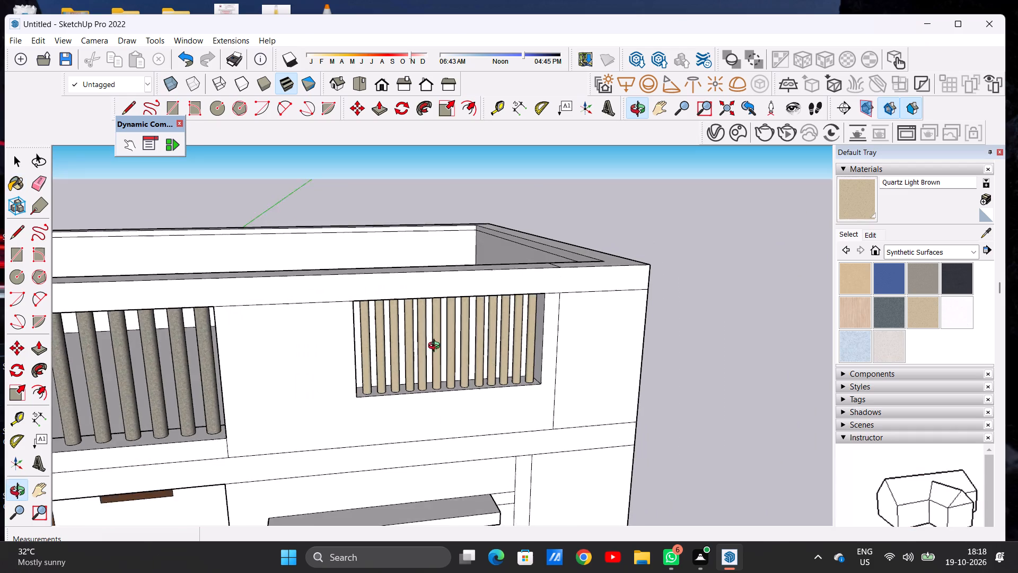
{"action": "middle_click_drag", "start_coordinate": [436, 347], "coordinate": [425, 345]}
{"action": "key", "text": "space"}
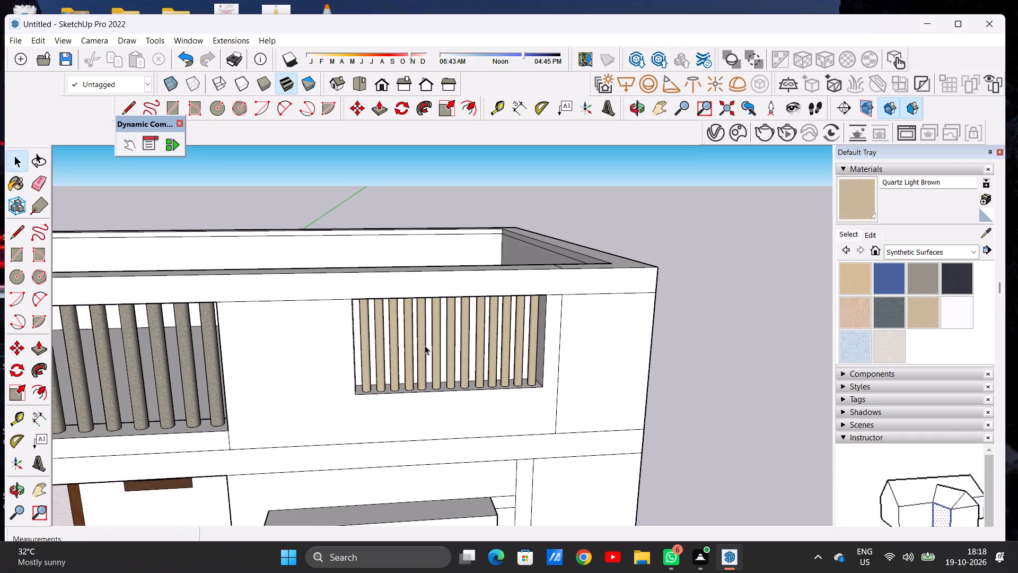
{"action": "scroll", "coordinate": [419, 327], "scroll_direction": "down", "scroll_amount": 8}
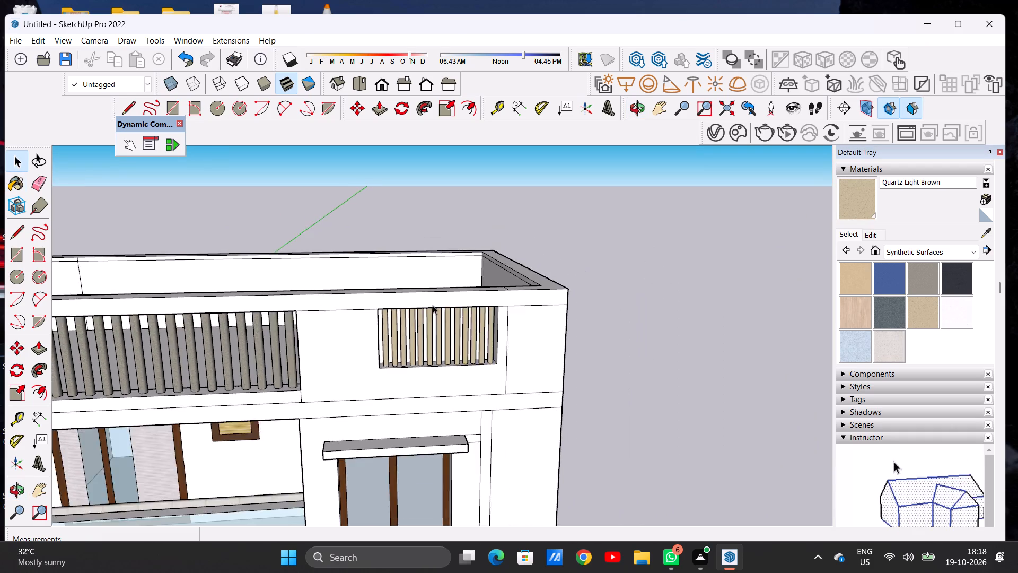
{"action": "scroll", "coordinate": [433, 305], "scroll_direction": "down", "scroll_amount": 12}
{"action": "scroll", "coordinate": [453, 291], "scroll_direction": "up", "scroll_amount": 1}
{"action": "scroll", "coordinate": [453, 291], "scroll_direction": "down", "scroll_amount": 4}
{"action": "scroll", "coordinate": [358, 315], "scroll_direction": "up", "scroll_amount": 9}
{"action": "middle_click_drag", "start_coordinate": [442, 302], "coordinate": [392, 276]}
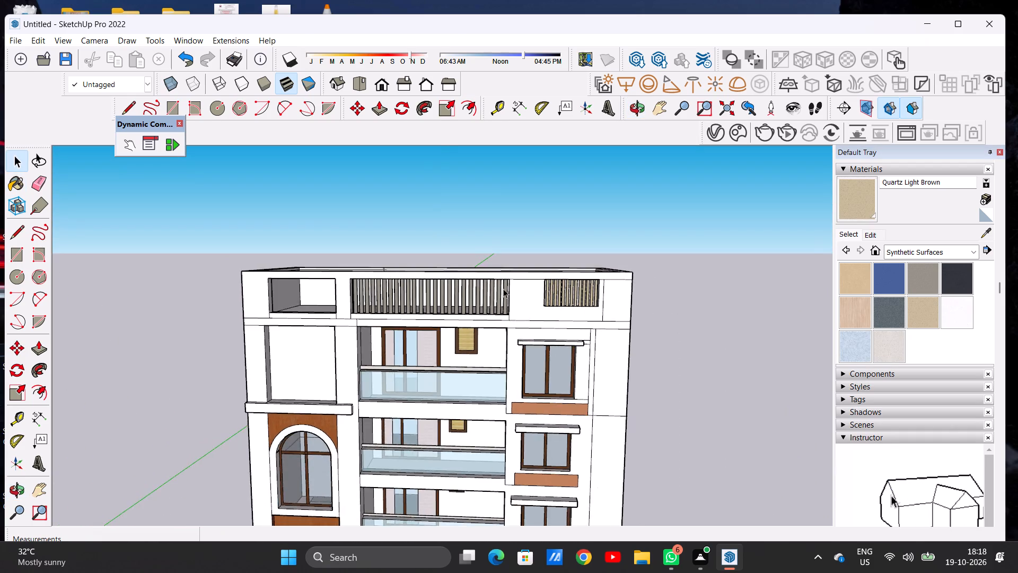
{"action": "scroll", "coordinate": [503, 289], "scroll_direction": "up", "scroll_amount": 8}
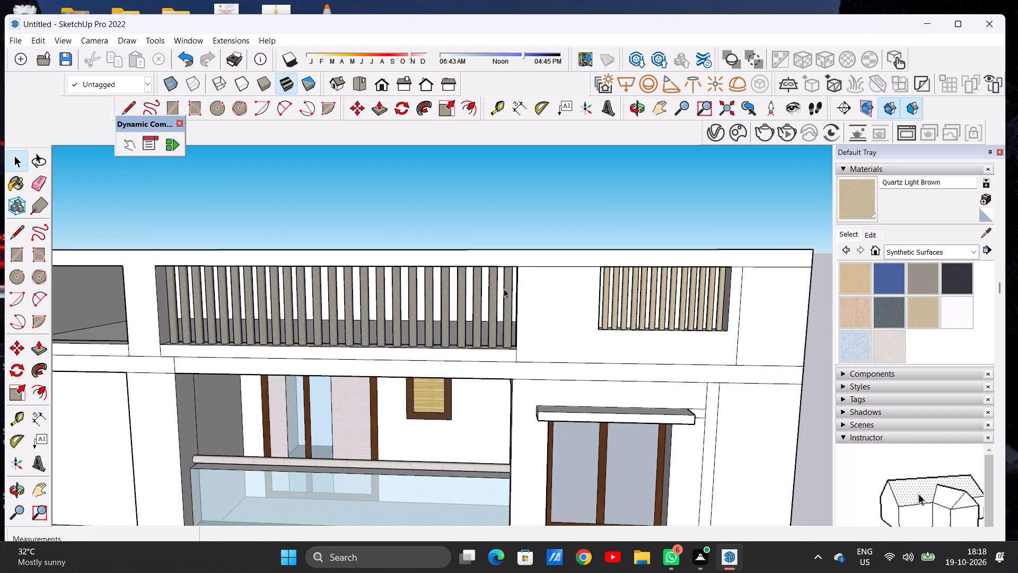
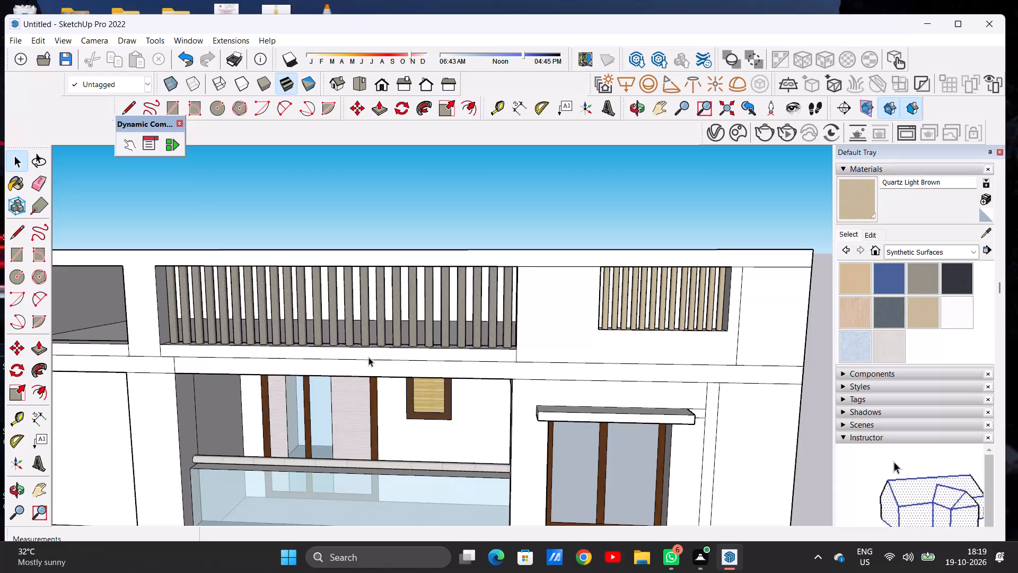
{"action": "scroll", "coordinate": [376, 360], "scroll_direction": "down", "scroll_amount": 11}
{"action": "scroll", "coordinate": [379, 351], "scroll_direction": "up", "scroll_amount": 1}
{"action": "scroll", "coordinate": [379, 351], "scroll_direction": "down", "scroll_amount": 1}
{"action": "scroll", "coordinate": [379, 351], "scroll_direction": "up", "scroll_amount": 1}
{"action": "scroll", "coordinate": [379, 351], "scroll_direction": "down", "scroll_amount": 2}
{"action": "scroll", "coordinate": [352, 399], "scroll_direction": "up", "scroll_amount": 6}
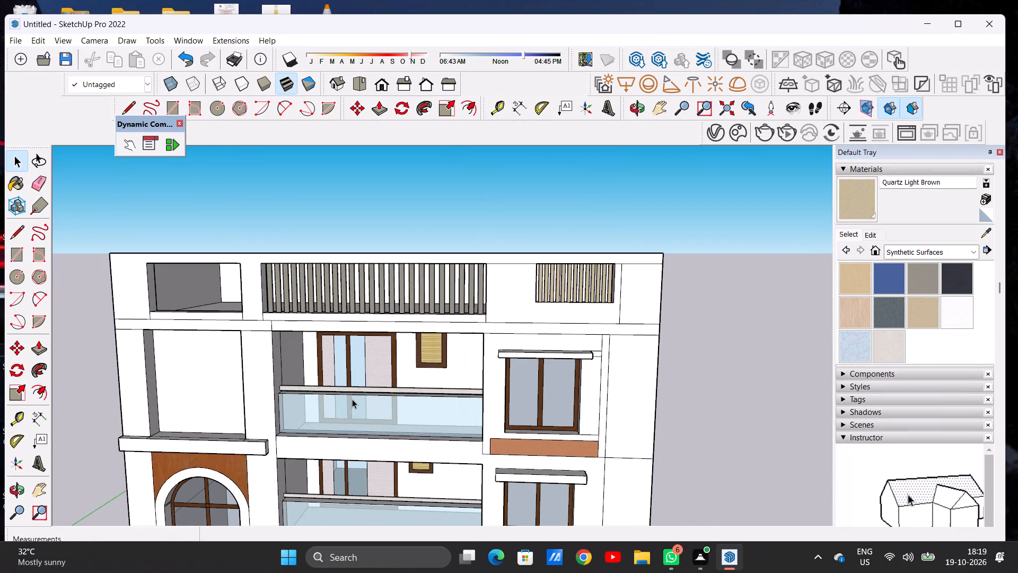
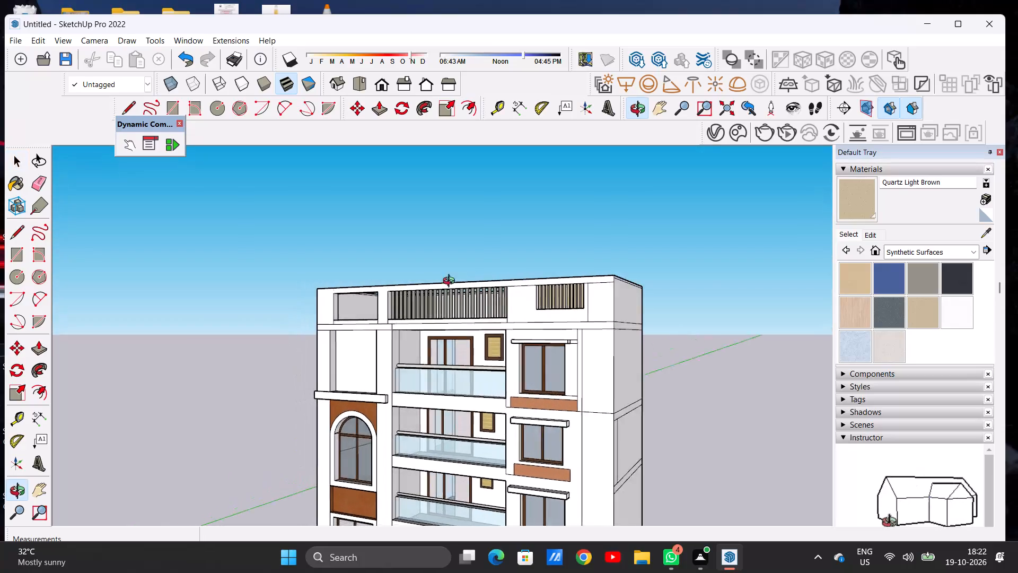
Examine the building's front facade from several angles, from the roof-level slatted screens down to the ground floor.
{"action": "middle_click_drag", "start_coordinate": [593, 290], "coordinate": [577, 290]}
{"action": "scroll", "coordinate": [650, 295], "scroll_direction": "down", "scroll_amount": 5}
{"action": "scroll", "coordinate": [434, 344], "scroll_direction": "up", "scroll_amount": 5}
{"action": "middle_click_drag", "start_coordinate": [441, 358], "coordinate": [396, 337]}
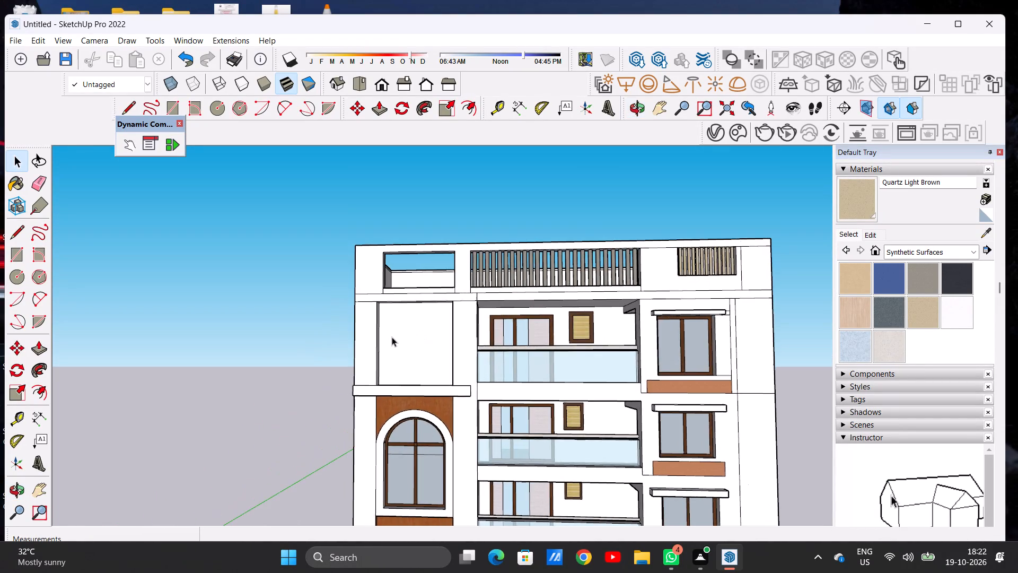
{"action": "scroll", "coordinate": [391, 337], "scroll_direction": "down", "scroll_amount": 13}
{"action": "scroll", "coordinate": [426, 415], "scroll_direction": "up", "scroll_amount": 1}
{"action": "scroll", "coordinate": [426, 415], "scroll_direction": "down", "scroll_amount": 1}
{"action": "scroll", "coordinate": [426, 415], "scroll_direction": "up", "scroll_amount": 2}
{"action": "scroll", "coordinate": [426, 415], "scroll_direction": "down", "scroll_amount": 1}
{"action": "scroll", "coordinate": [426, 415], "scroll_direction": "up", "scroll_amount": 1}
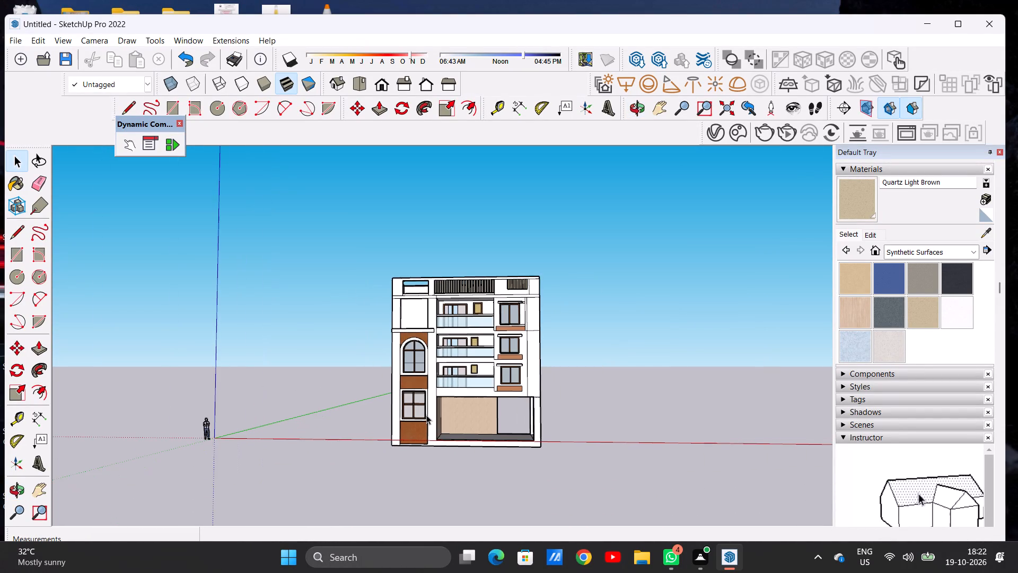
{"action": "scroll", "coordinate": [399, 321], "scroll_direction": "up", "scroll_amount": 14}
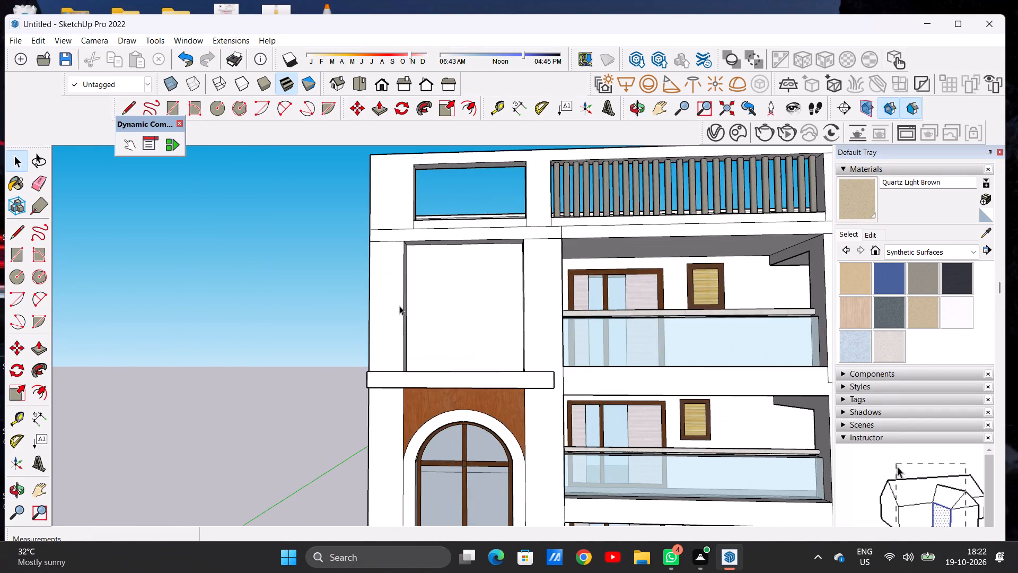
{"action": "scroll", "coordinate": [396, 306], "scroll_direction": "down", "scroll_amount": 5}
{"action": "middle_click_drag", "start_coordinate": [400, 283], "coordinate": [280, 310]}
{"action": "scroll", "coordinate": [391, 264], "scroll_direction": "up", "scroll_amount": 7}
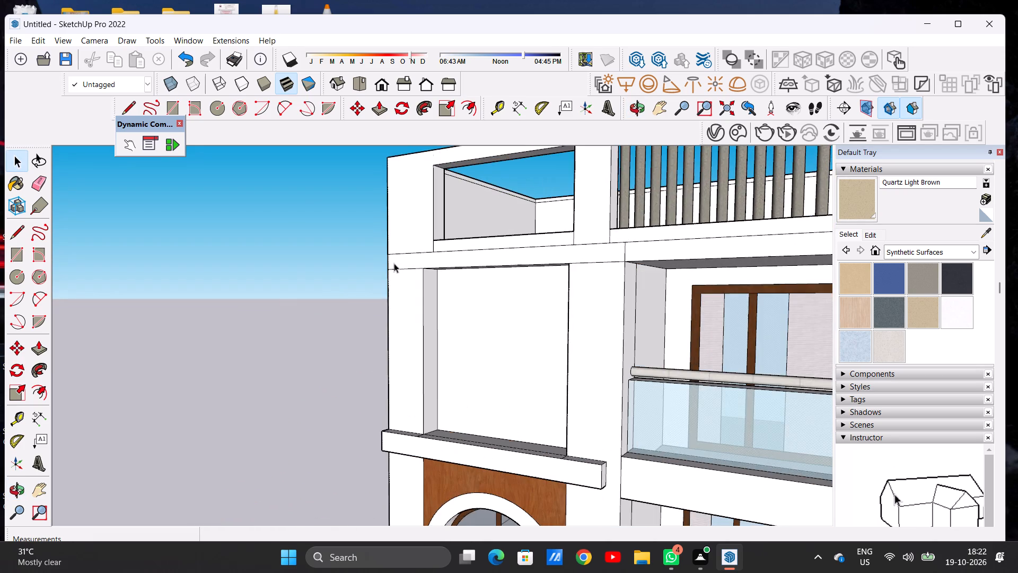
{"action": "scroll", "coordinate": [488, 253], "scroll_direction": "up", "scroll_amount": 5}
{"action": "middle_click_drag", "start_coordinate": [391, 309], "coordinate": [461, 315]}
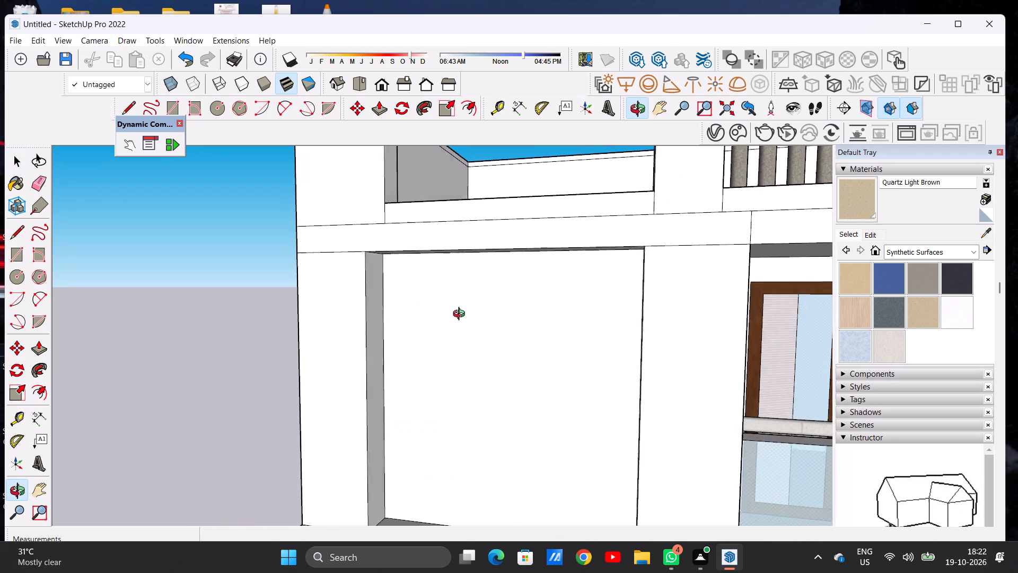
{"action": "middle_click_drag", "start_coordinate": [461, 315], "coordinate": [465, 316]}
{"action": "scroll", "coordinate": [422, 333], "scroll_direction": "down", "scroll_amount": 20}
{"action": "scroll", "coordinate": [422, 333], "scroll_direction": "down", "scroll_amount": 1}
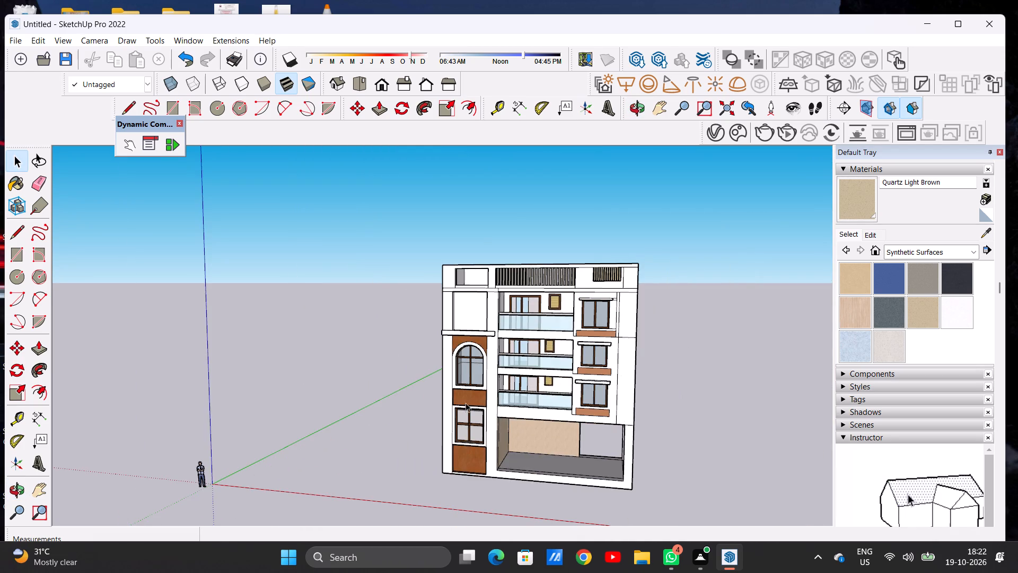
{"action": "scroll", "coordinate": [513, 434], "scroll_direction": "up", "scroll_amount": 5}
{"action": "scroll", "coordinate": [488, 294], "scroll_direction": "down", "scroll_amount": 3}
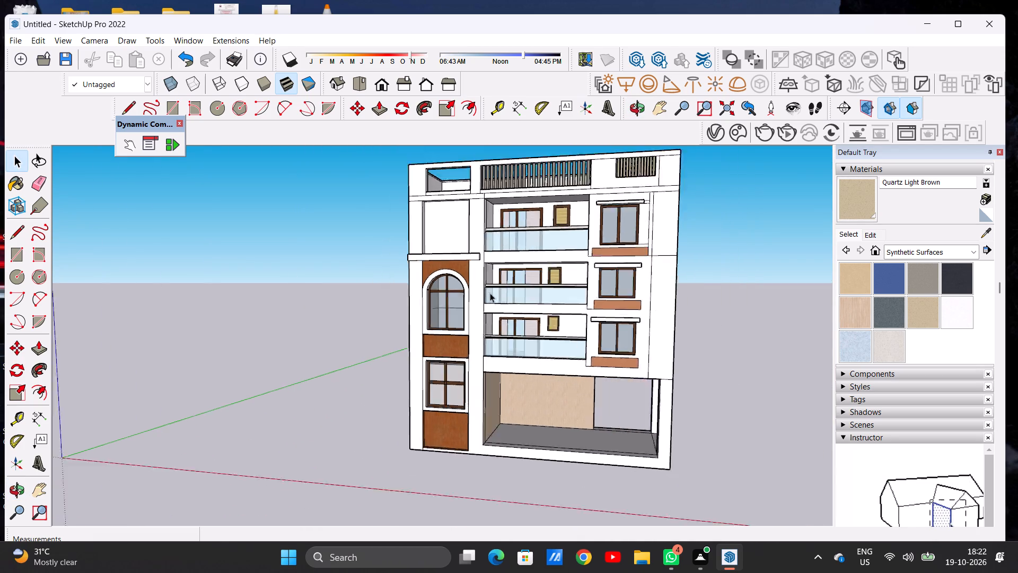
{"action": "scroll", "coordinate": [490, 293], "scroll_direction": "down", "scroll_amount": 4}
{"action": "middle_click_drag", "start_coordinate": [476, 340], "coordinate": [624, 311]}
{"action": "middle_click_drag", "start_coordinate": [481, 341], "coordinate": [466, 343]}
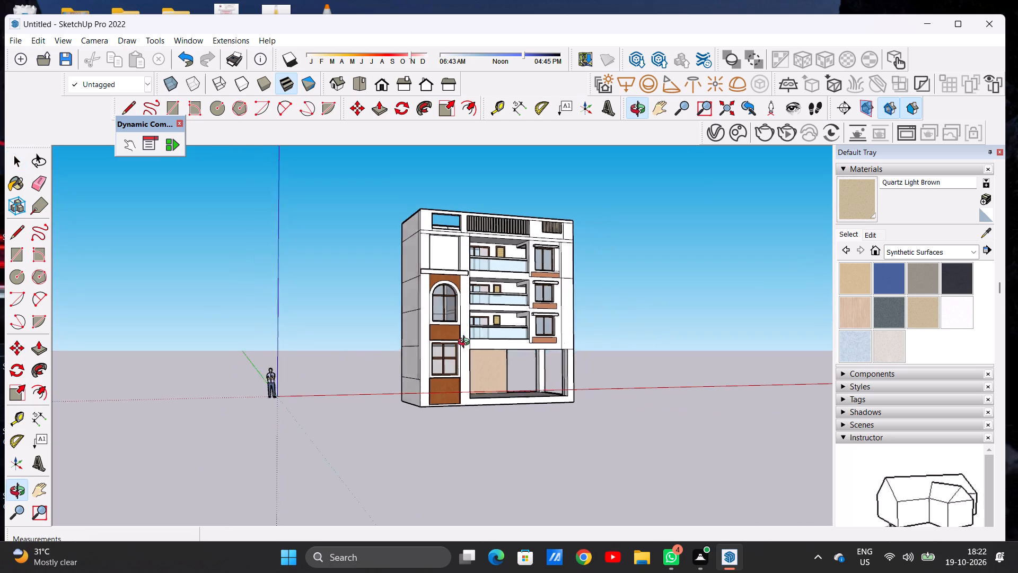
{"action": "middle_click_drag", "start_coordinate": [466, 343], "coordinate": [414, 365]}
Paint the top-floor balcony's back wall with 0035_Tan from the Colors-Named collection.
{"action": "scroll", "coordinate": [499, 229], "scroll_direction": "up", "scroll_amount": 18}
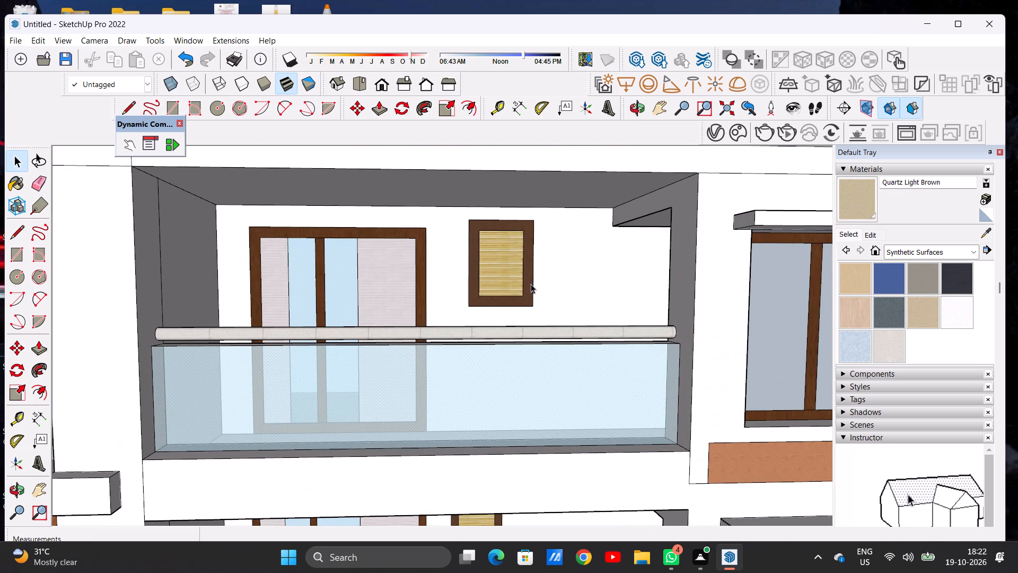
{"action": "left_click", "coordinate": [889, 252]}
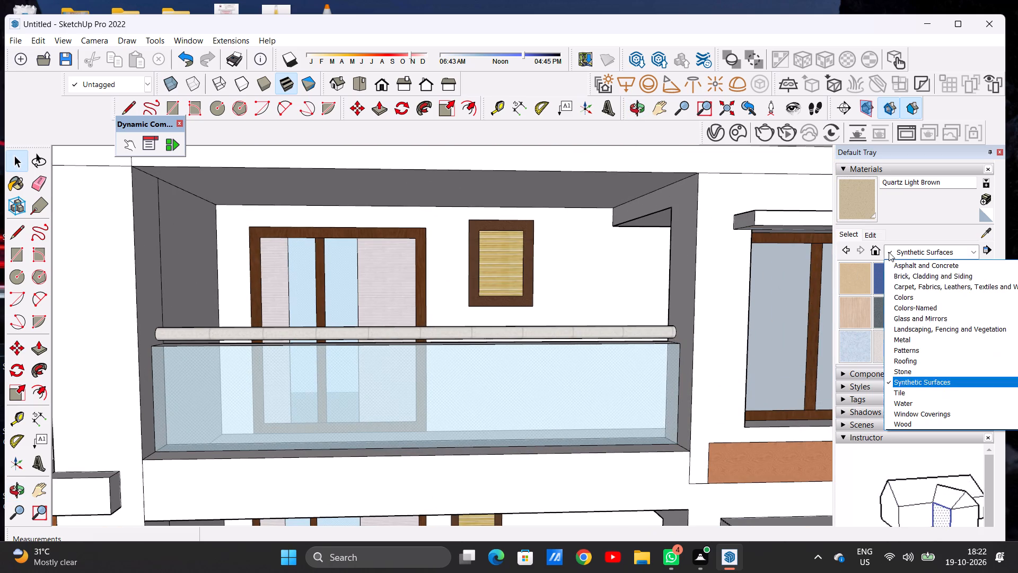
{"action": "left_click", "coordinate": [899, 311]}
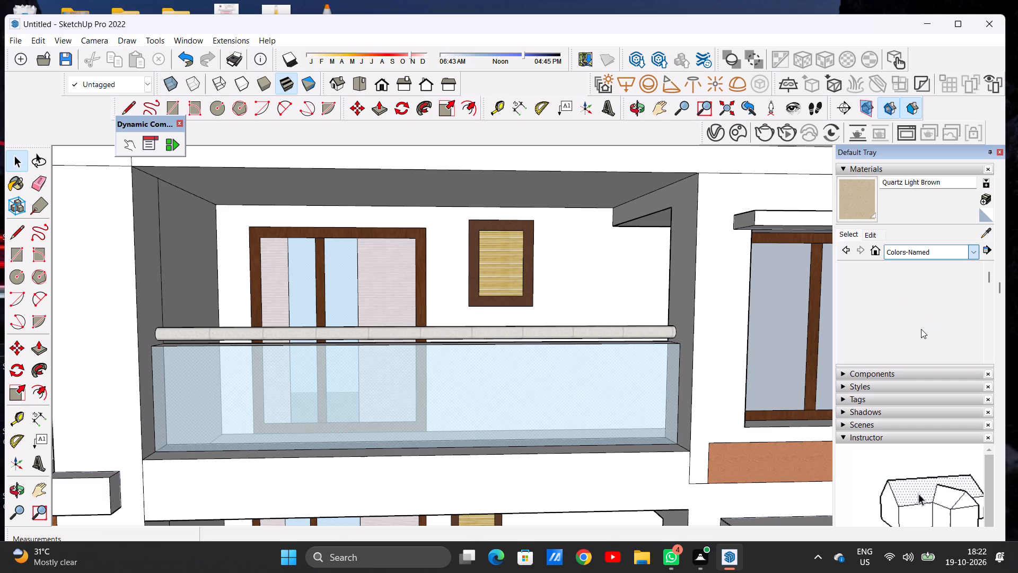
{"action": "scroll", "coordinate": [921, 325], "scroll_direction": "down", "scroll_amount": 4}
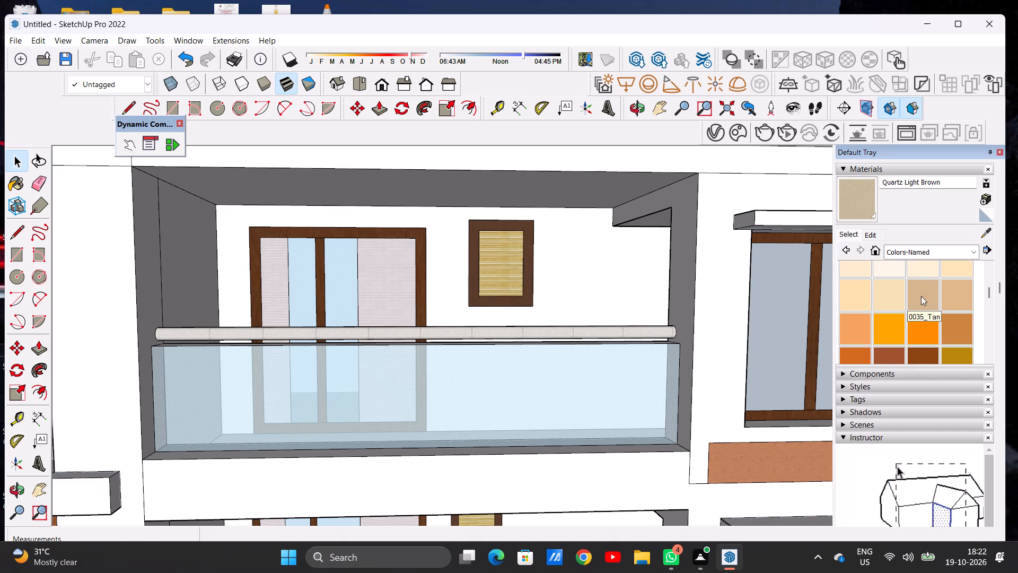
{"action": "left_click", "coordinate": [921, 296]}
{"action": "scroll", "coordinate": [475, 263], "scroll_direction": "up", "scroll_amount": 2}
{"action": "scroll", "coordinate": [475, 263], "scroll_direction": "down", "scroll_amount": 1}
{"action": "scroll", "coordinate": [475, 263], "scroll_direction": "up", "scroll_amount": 1}
{"action": "scroll", "coordinate": [475, 263], "scroll_direction": "down", "scroll_amount": 1}
{"action": "scroll", "coordinate": [473, 262], "scroll_direction": "up", "scroll_amount": 1}
{"action": "left_click", "coordinate": [445, 256]}
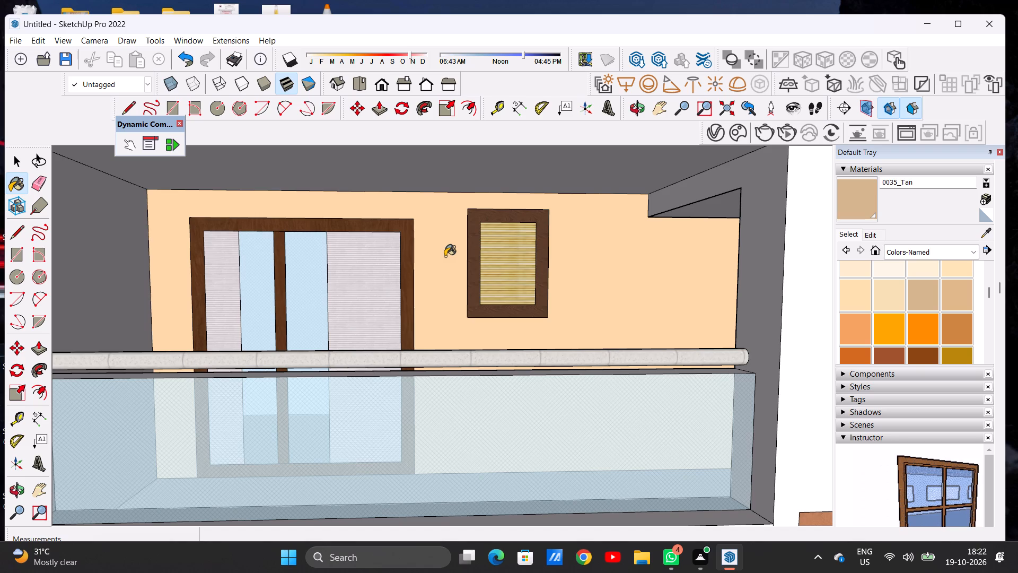
Paint both faces of the top balcony's side wall nearest the arched-window bay with 0035_Tan.
{"action": "scroll", "coordinate": [445, 256], "scroll_direction": "down", "scroll_amount": 7}
{"action": "left_click", "coordinate": [274, 249]}
{"action": "middle_click_drag", "start_coordinate": [291, 257], "coordinate": [247, 282]}
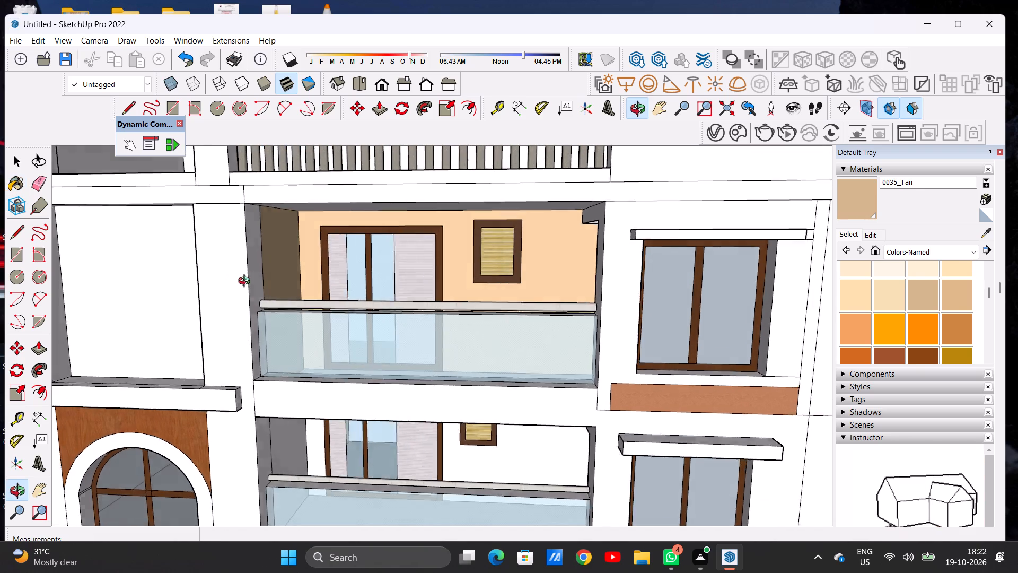
{"action": "middle_click_drag", "start_coordinate": [247, 282], "coordinate": [241, 286]}
{"action": "scroll", "coordinate": [252, 253], "scroll_direction": "up", "scroll_amount": 7}
{"action": "left_click", "coordinate": [253, 245]}
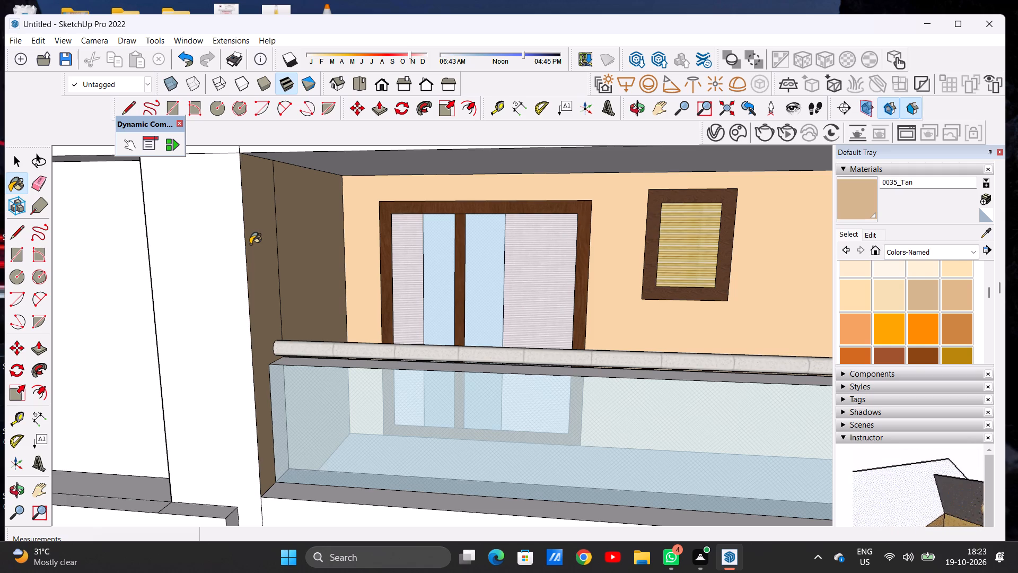
Paint the top balcony's opposite side wall and the beam face above it with 0035_Tan.
{"action": "scroll", "coordinate": [251, 244], "scroll_direction": "down", "scroll_amount": 16}
{"action": "middle_click_drag", "start_coordinate": [319, 248], "coordinate": [461, 221]}
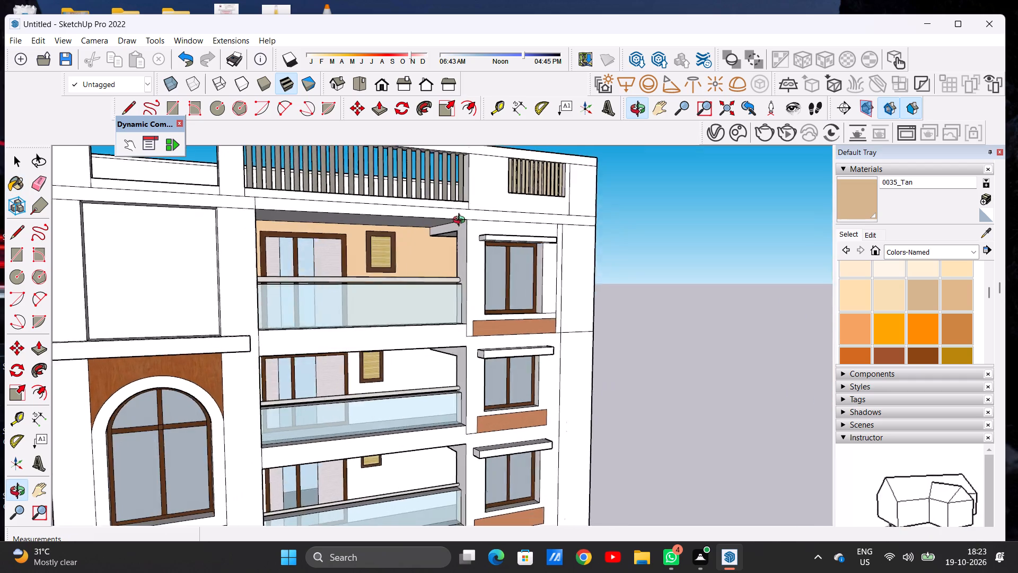
{"action": "middle_click_drag", "start_coordinate": [461, 221], "coordinate": [468, 217]}
{"action": "scroll", "coordinate": [434, 280], "scroll_direction": "up", "scroll_amount": 8}
{"action": "middle_click_drag", "start_coordinate": [422, 245], "coordinate": [495, 255]}
{"action": "scroll", "coordinate": [497, 239], "scroll_direction": "up", "scroll_amount": 11}
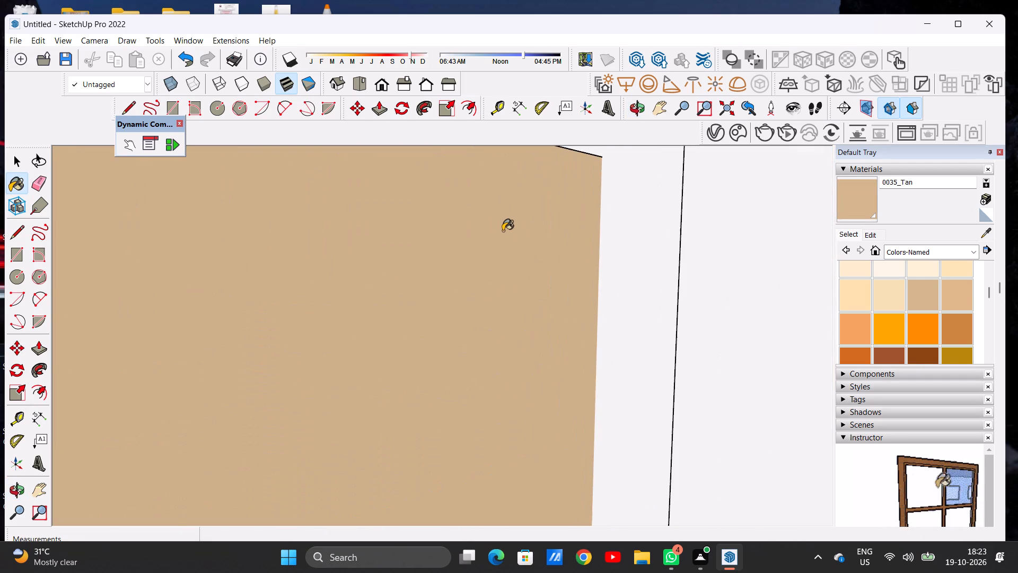
{"action": "middle_click_drag", "start_coordinate": [498, 231], "coordinate": [540, 239]}
{"action": "left_click", "coordinate": [667, 247]}
{"action": "scroll", "coordinate": [504, 270], "scroll_direction": "down", "scroll_amount": 7}
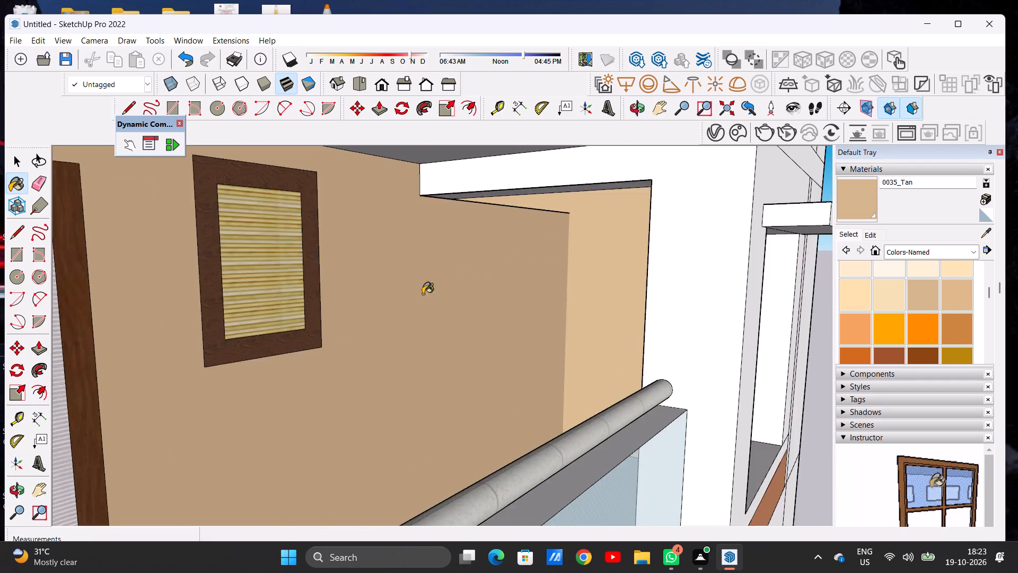
{"action": "scroll", "coordinate": [423, 294], "scroll_direction": "down", "scroll_amount": 16}
{"action": "middle_click_drag", "start_coordinate": [416, 299], "coordinate": [398, 269]}
{"action": "scroll", "coordinate": [447, 269], "scroll_direction": "up", "scroll_amount": 10}
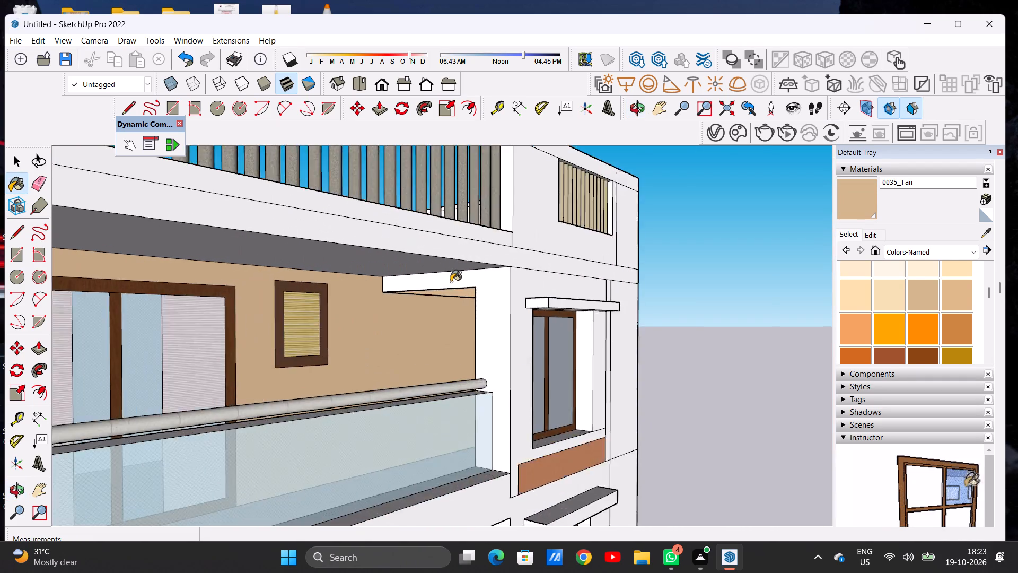
{"action": "scroll", "coordinate": [451, 282], "scroll_direction": "up", "scroll_amount": 6}
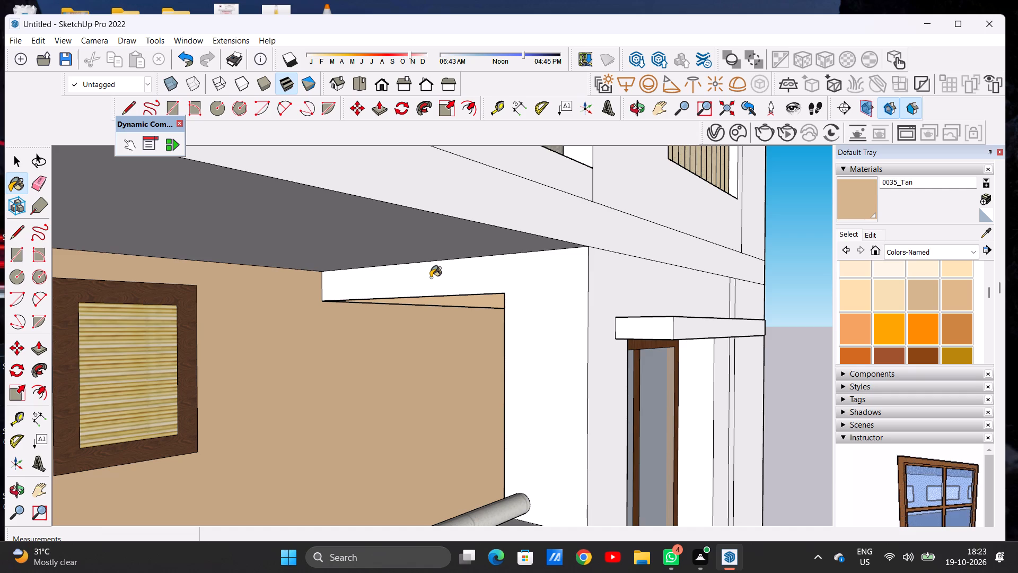
{"action": "left_click", "coordinate": [429, 277]}
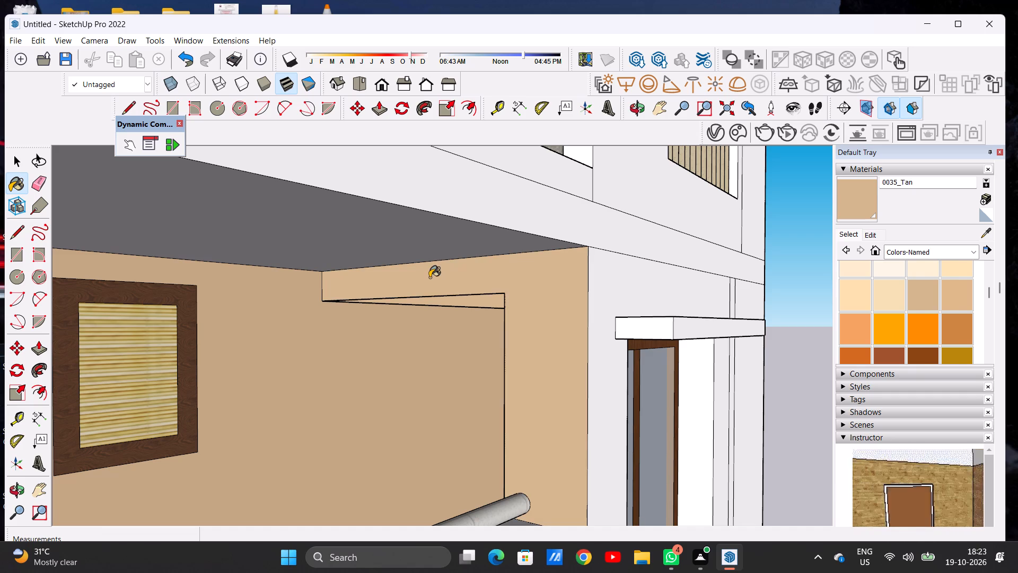
Paint the underside of the top balcony's beam with 0035_Tan.
{"action": "scroll", "coordinate": [431, 287], "scroll_direction": "down", "scroll_amount": 5}
{"action": "middle_click_drag", "start_coordinate": [420, 315], "coordinate": [398, 232]}
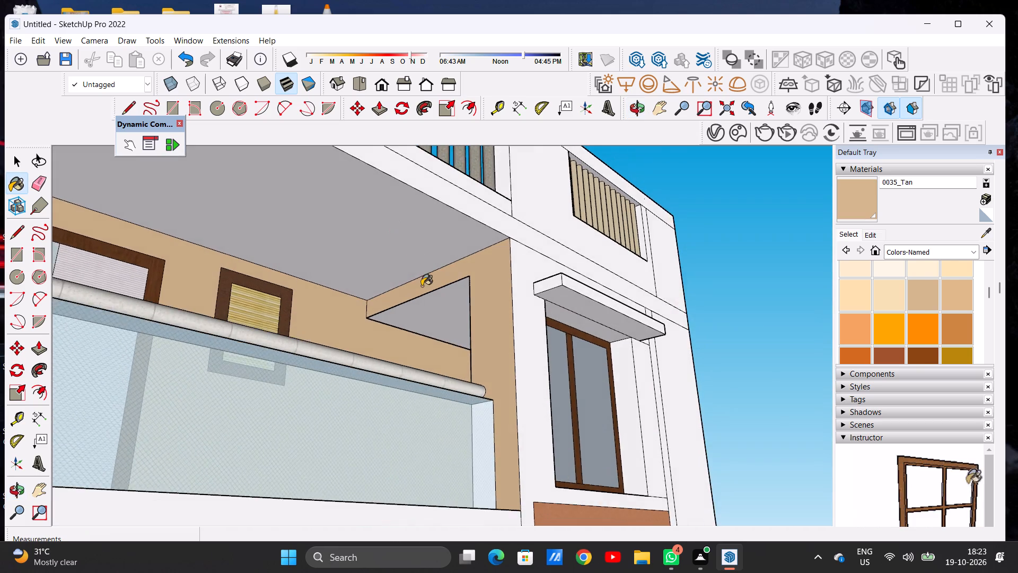
{"action": "scroll", "coordinate": [422, 286], "scroll_direction": "up", "scroll_amount": 1}
{"action": "scroll", "coordinate": [422, 286], "scroll_direction": "down", "scroll_amount": 1}
{"action": "scroll", "coordinate": [422, 286], "scroll_direction": "up", "scroll_amount": 9}
{"action": "left_click", "coordinate": [423, 327]}
Paint the middle balcony's back wall and both faces of its side wall nearest the arched window with 0035_Tan.
{"action": "scroll", "coordinate": [470, 399], "scroll_direction": "down", "scroll_amount": 16}
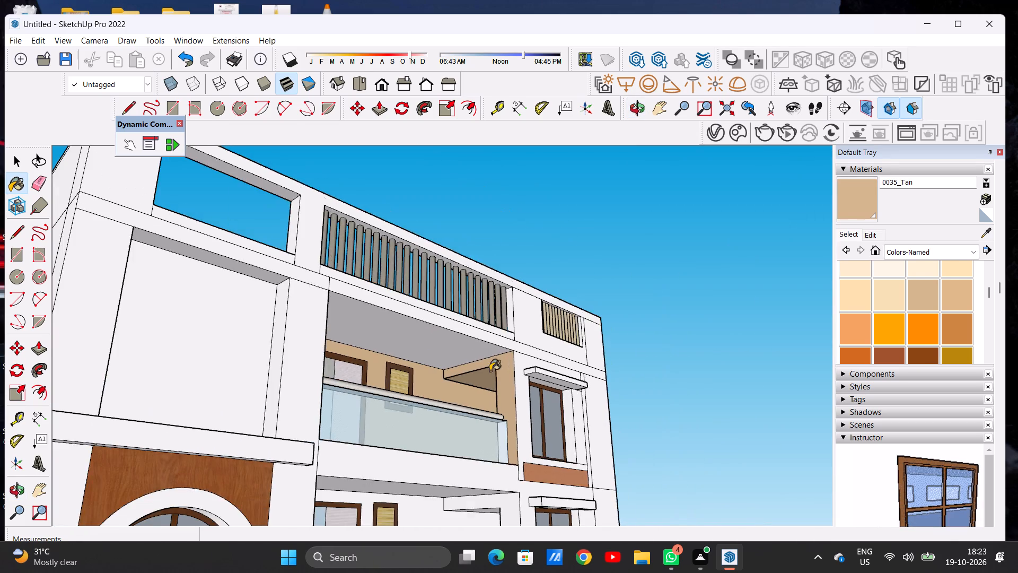
{"action": "middle_click_drag", "start_coordinate": [475, 371], "coordinate": [306, 398]}
{"action": "scroll", "coordinate": [405, 378], "scroll_direction": "down", "scroll_amount": 5}
{"action": "scroll", "coordinate": [410, 386], "scroll_direction": "up", "scroll_amount": 7}
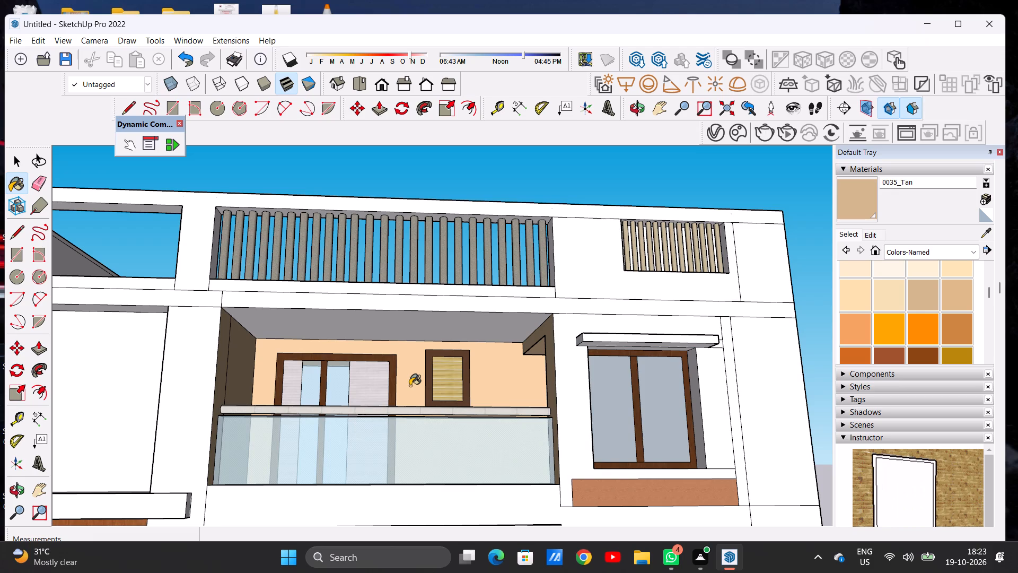
{"action": "scroll", "coordinate": [410, 386], "scroll_direction": "down", "scroll_amount": 4}
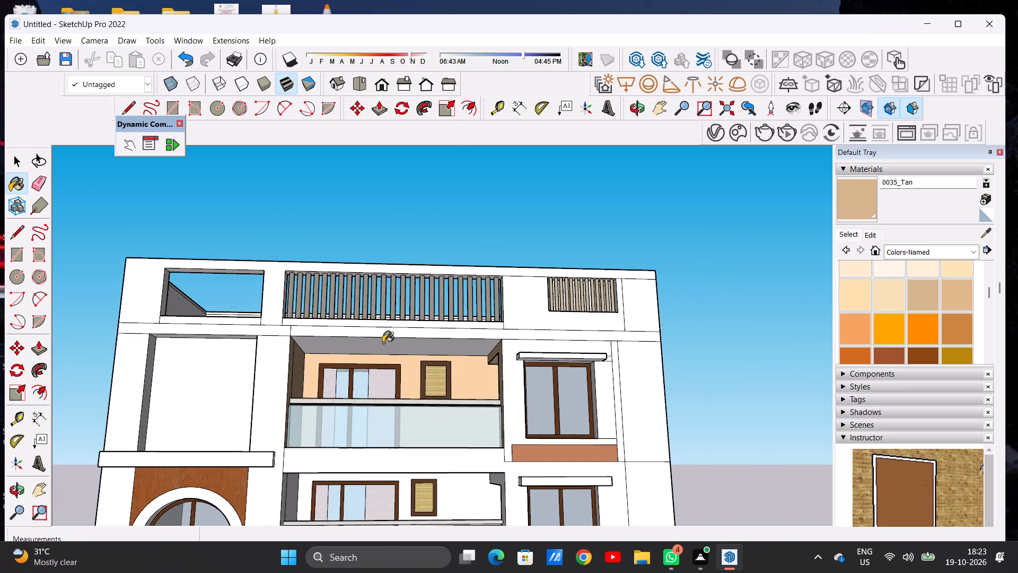
{"action": "scroll", "coordinate": [378, 334], "scroll_direction": "up", "scroll_amount": 6}
{"action": "scroll", "coordinate": [415, 378], "scroll_direction": "down", "scroll_amount": 17}
{"action": "middle_click_drag", "start_coordinate": [408, 425], "coordinate": [335, 460]}
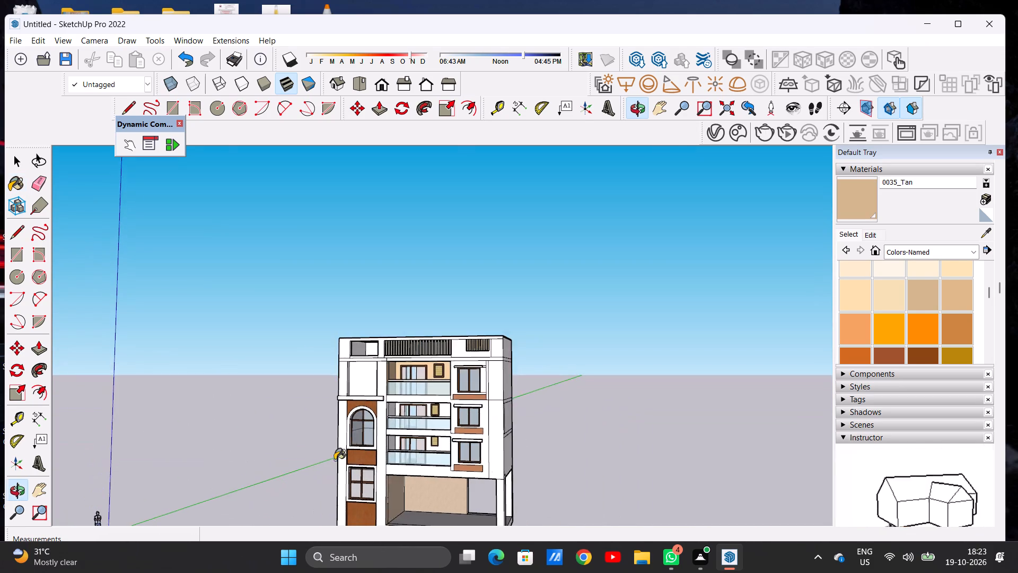
{"action": "scroll", "coordinate": [451, 409], "scroll_direction": "up", "scroll_amount": 8}
{"action": "scroll", "coordinate": [345, 406], "scroll_direction": "up", "scroll_amount": 1}
{"action": "scroll", "coordinate": [344, 406], "scroll_direction": "down", "scroll_amount": 1}
{"action": "scroll", "coordinate": [343, 406], "scroll_direction": "up", "scroll_amount": 14}
{"action": "left_click", "coordinate": [275, 404]}
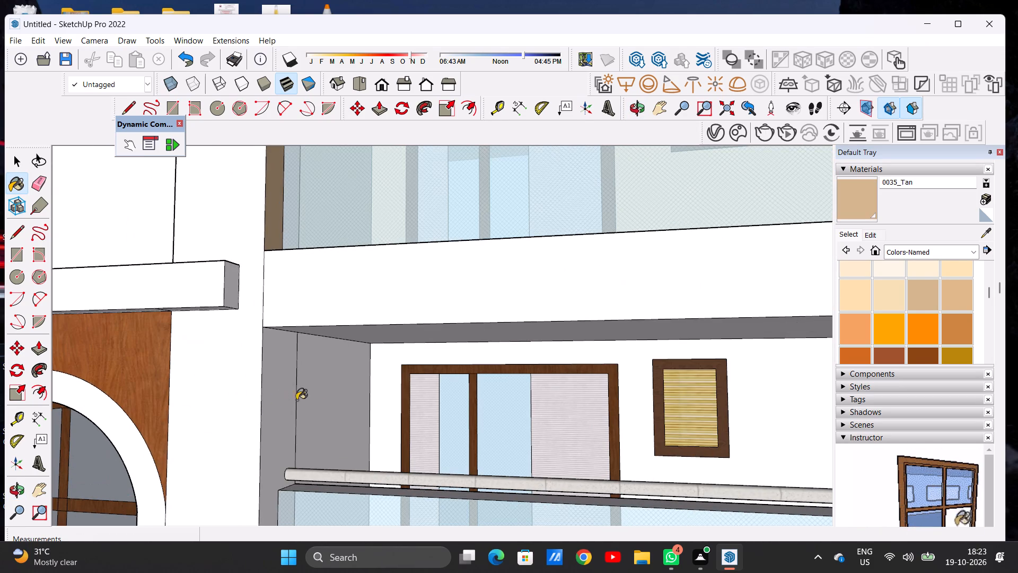
{"action": "left_click", "coordinate": [329, 392]}
{"action": "left_click", "coordinate": [376, 380]}
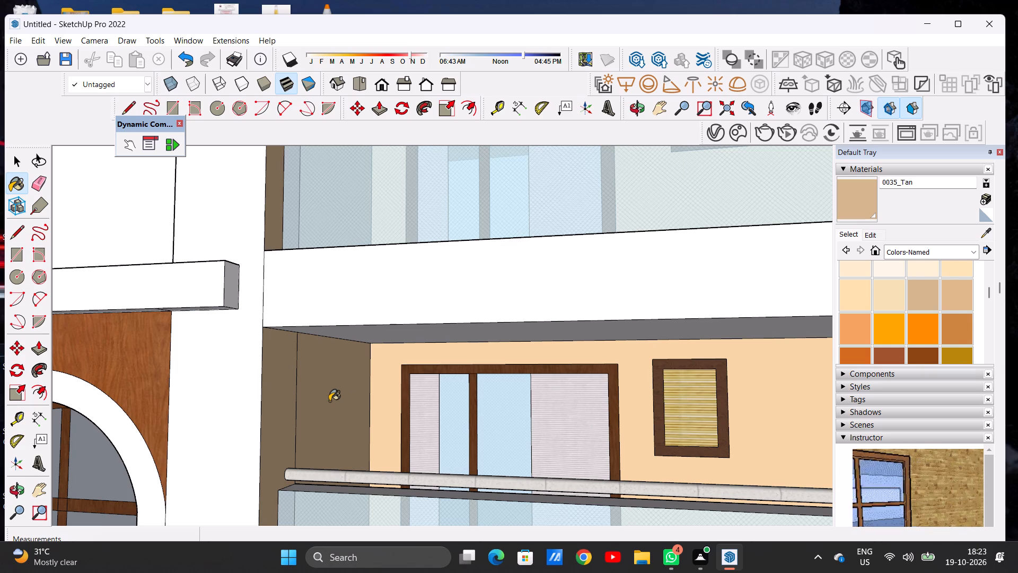
Paint the middle balcony's opposite side wall and its beam's face and underside with 0035_Tan.
{"action": "scroll", "coordinate": [364, 383], "scroll_direction": "down", "scroll_amount": 1}
{"action": "scroll", "coordinate": [364, 383], "scroll_direction": "up", "scroll_amount": 1}
{"action": "scroll", "coordinate": [364, 383], "scroll_direction": "down", "scroll_amount": 6}
{"action": "middle_click_drag", "start_coordinate": [319, 385], "coordinate": [532, 397]}
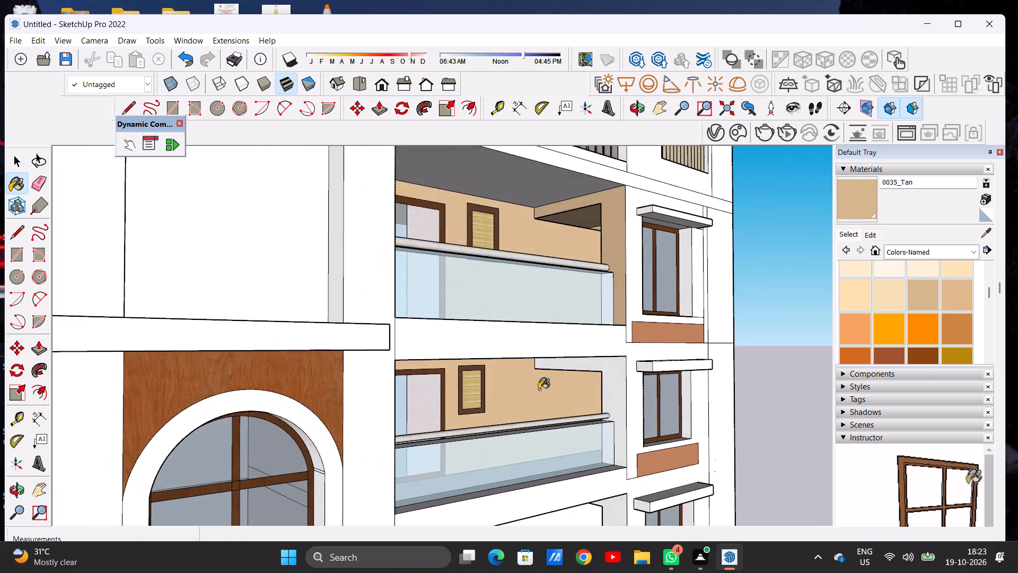
{"action": "scroll", "coordinate": [539, 389], "scroll_direction": "up", "scroll_amount": 11}
{"action": "middle_click_drag", "start_coordinate": [599, 379], "coordinate": [633, 376]}
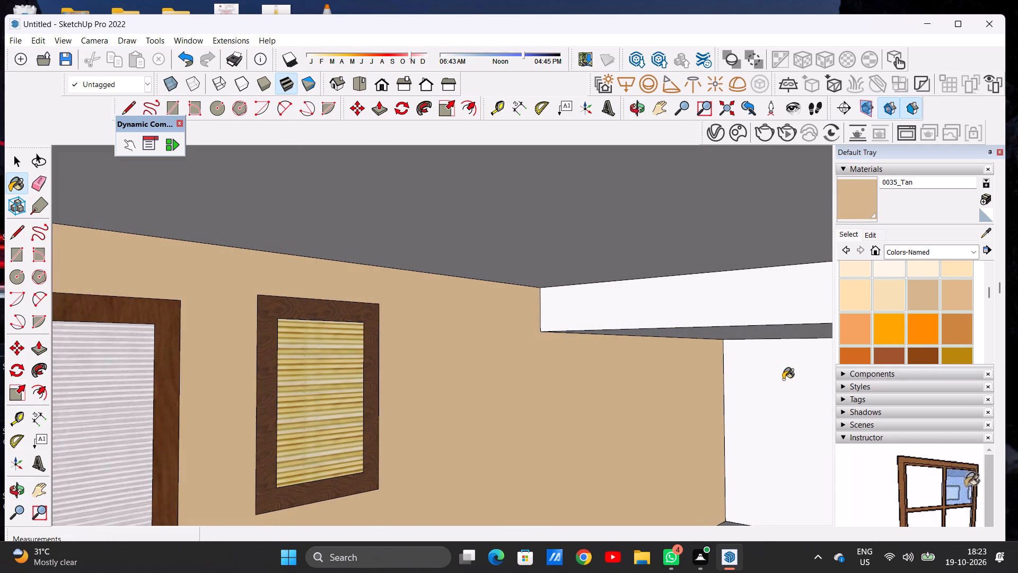
{"action": "left_click", "coordinate": [783, 379]}
{"action": "left_click", "coordinate": [712, 332]}
{"action": "left_click", "coordinate": [696, 315]}
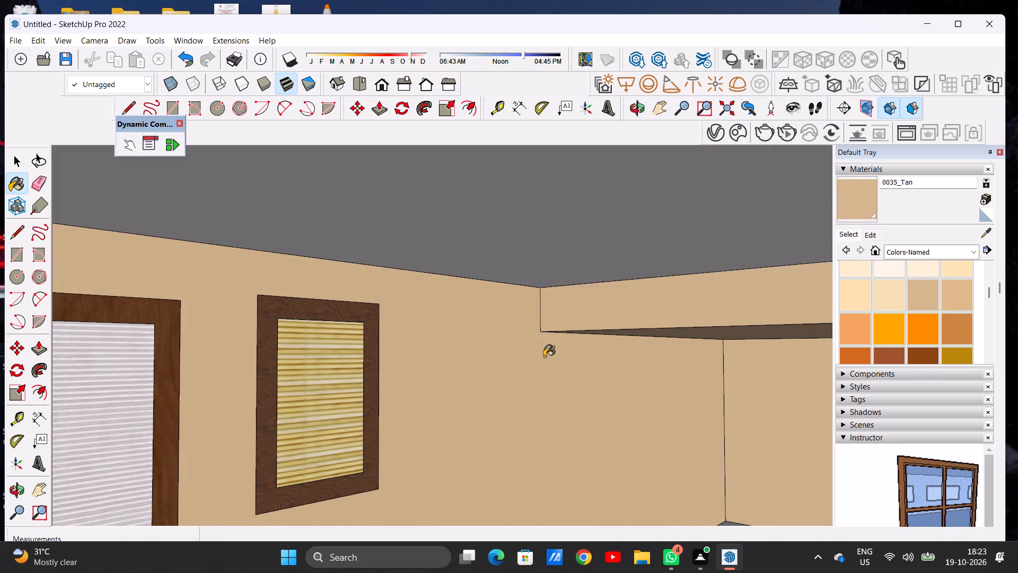
Paint the lowest balcony's back wall with 0035_Tan.
{"action": "scroll", "coordinate": [520, 371], "scroll_direction": "down", "scroll_amount": 14}
{"action": "middle_click_drag", "start_coordinate": [590, 358], "coordinate": [367, 360]}
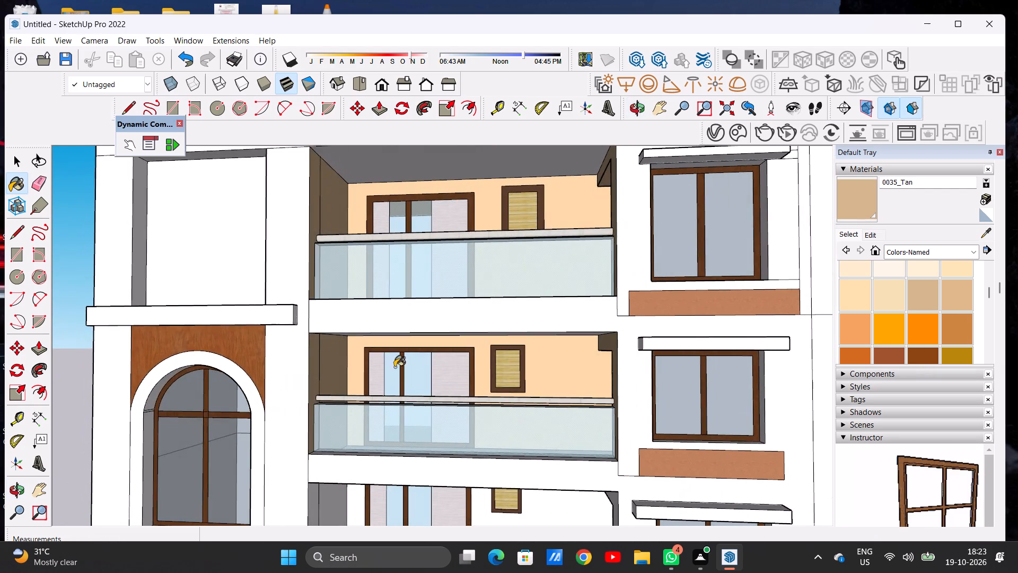
{"action": "scroll", "coordinate": [486, 354], "scroll_direction": "down", "scroll_amount": 8}
{"action": "scroll", "coordinate": [442, 442], "scroll_direction": "up", "scroll_amount": 13}
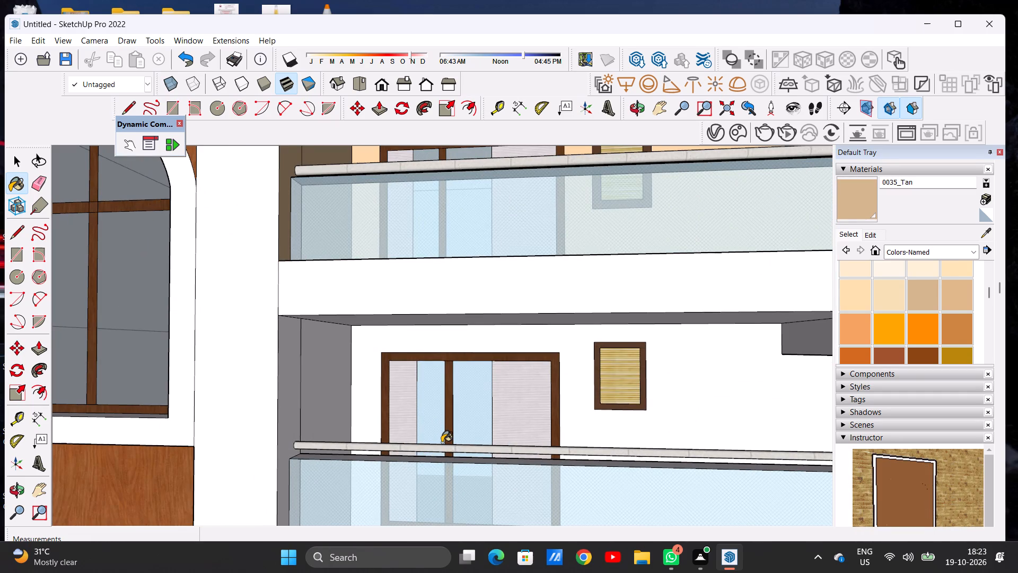
{"action": "scroll", "coordinate": [471, 302], "scroll_direction": "down", "scroll_amount": 3}
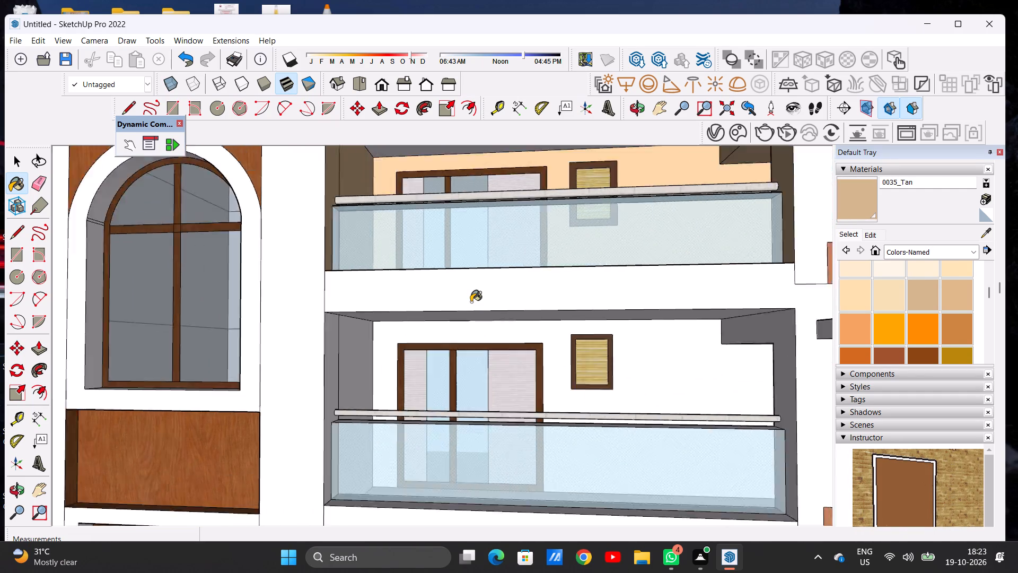
{"action": "scroll", "coordinate": [471, 302], "scroll_direction": "down", "scroll_amount": 8}
{"action": "scroll", "coordinate": [446, 321], "scroll_direction": "up", "scroll_amount": 15}
{"action": "left_click", "coordinate": [405, 314]}
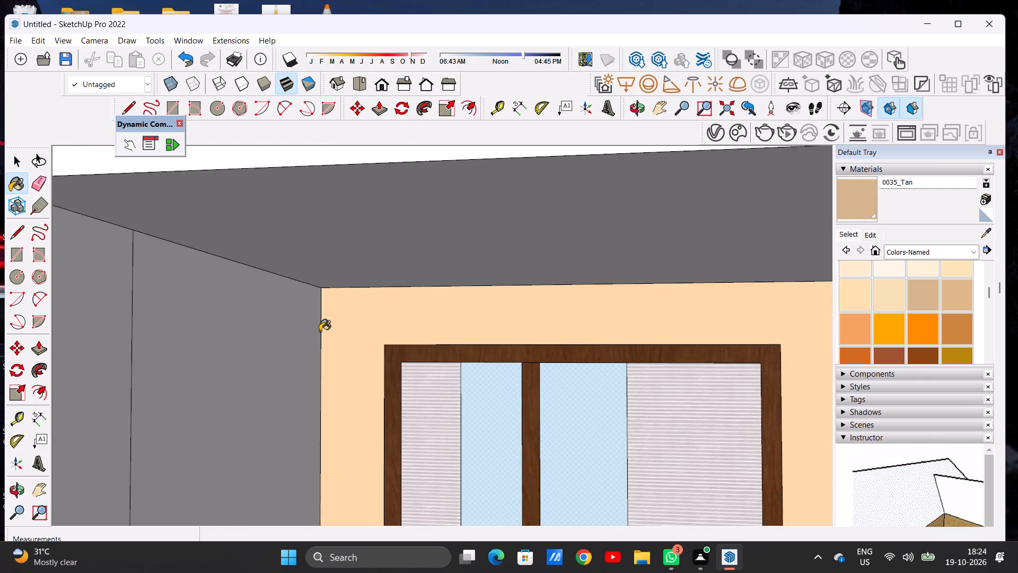
Paint both faces of the lowest balcony's side wall nearest the arched window with 0035_Tan.
{"action": "left_click", "coordinate": [320, 331]}
{"action": "scroll", "coordinate": [470, 337], "scroll_direction": "down", "scroll_amount": 4}
{"action": "scroll", "coordinate": [470, 337], "scroll_direction": "up", "scroll_amount": 1}
{"action": "scroll", "coordinate": [470, 337], "scroll_direction": "down", "scroll_amount": 4}
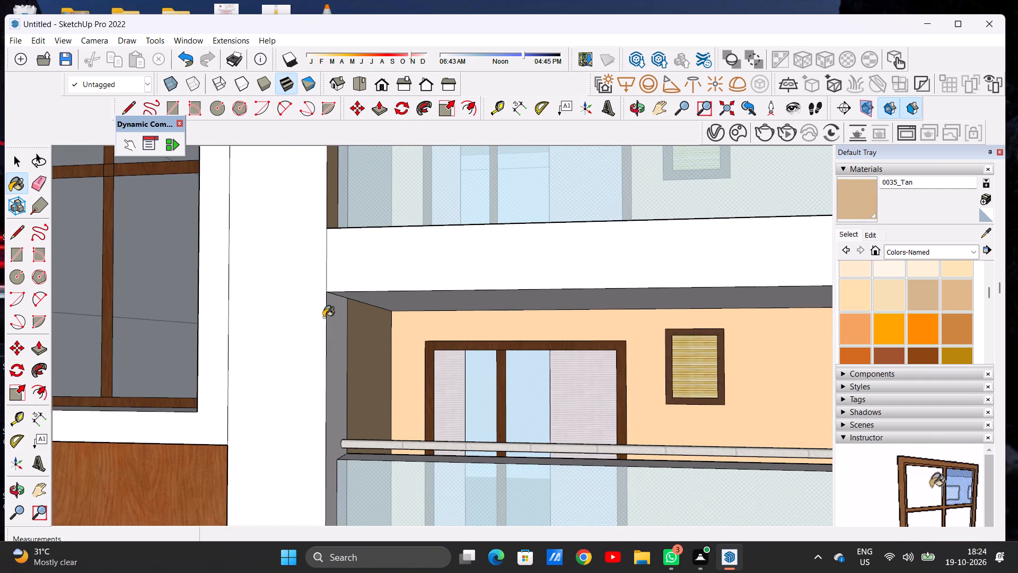
{"action": "left_click", "coordinate": [335, 301]}
Paint the lowest balcony's opposite side wall and its beam's underside and face with 0035_Tan.
{"action": "scroll", "coordinate": [329, 387], "scroll_direction": "down", "scroll_amount": 9}
{"action": "middle_click_drag", "start_coordinate": [352, 389], "coordinate": [549, 397]}
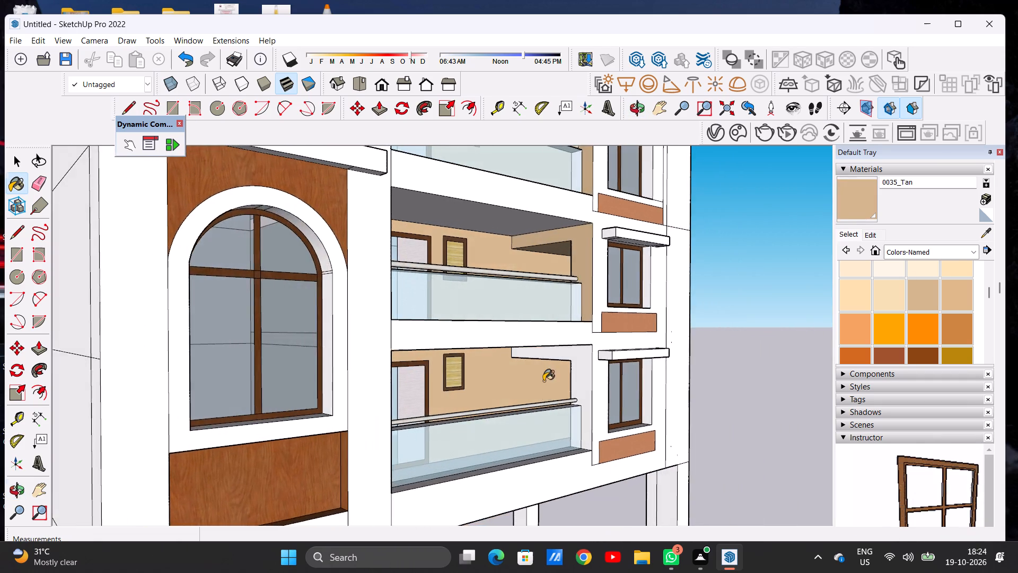
{"action": "scroll", "coordinate": [539, 372], "scroll_direction": "up", "scroll_amount": 12}
{"action": "middle_click_drag", "start_coordinate": [510, 382], "coordinate": [537, 382]}
{"action": "left_click", "coordinate": [698, 367]}
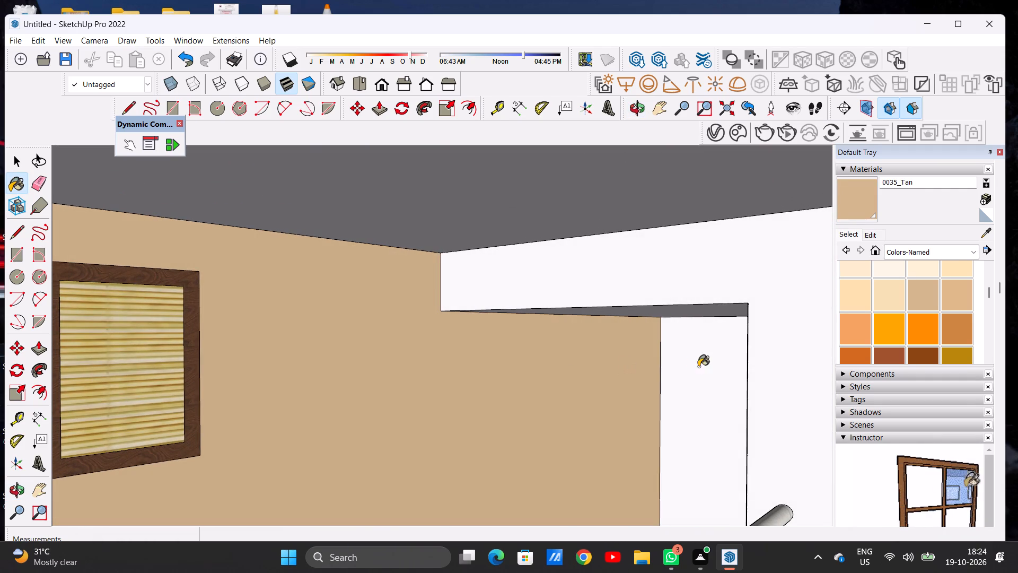
{"action": "scroll", "coordinate": [604, 333], "scroll_direction": "up", "scroll_amount": 5}
{"action": "left_click", "coordinate": [608, 291]}
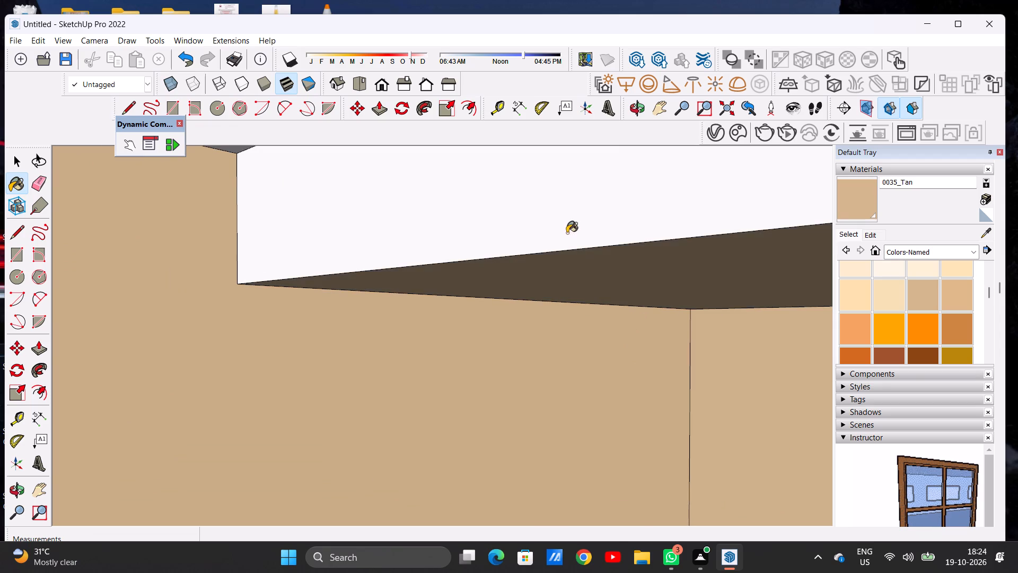
{"action": "left_click", "coordinate": [567, 233]}
Review the painted balconies across the facade and examine the top balcony's ceiling from below.
{"action": "scroll", "coordinate": [503, 362], "scroll_direction": "down", "scroll_amount": 20}
{"action": "scroll", "coordinate": [503, 362], "scroll_direction": "down", "scroll_amount": 3}
{"action": "middle_click_drag", "start_coordinate": [525, 375], "coordinate": [366, 371]}
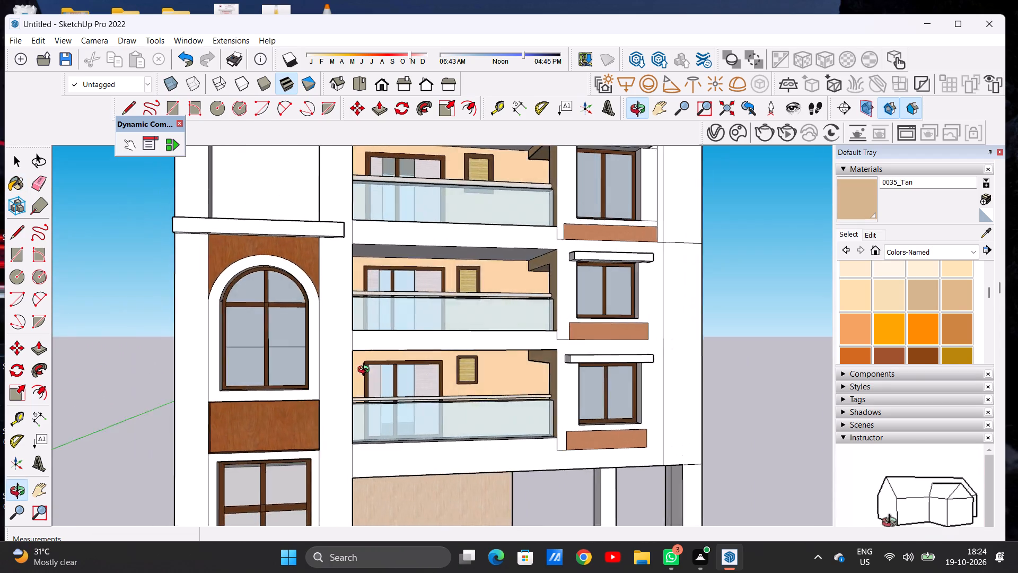
{"action": "middle_click_drag", "start_coordinate": [366, 371], "coordinate": [312, 383]}
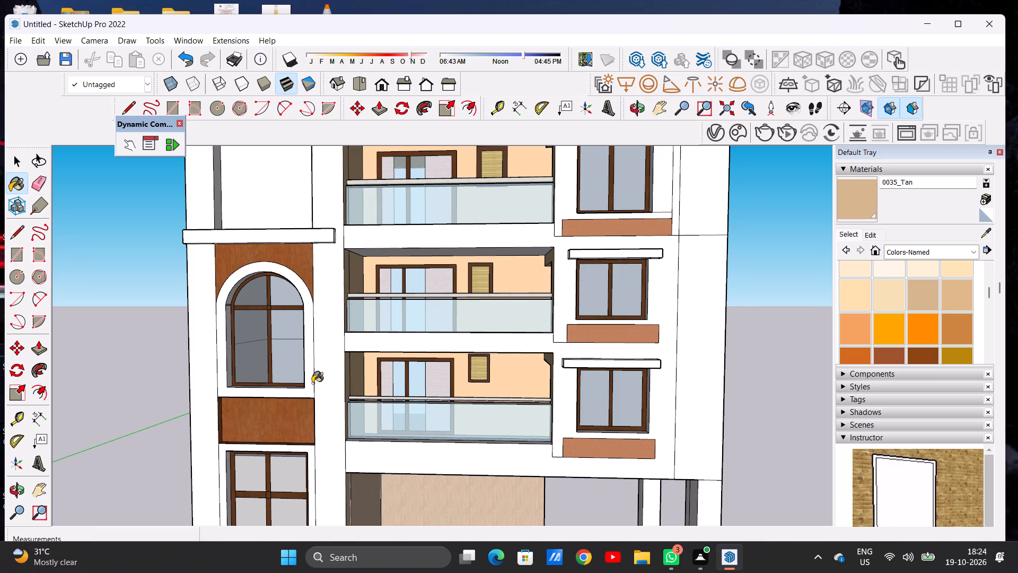
{"action": "scroll", "coordinate": [329, 371], "scroll_direction": "down", "scroll_amount": 8}
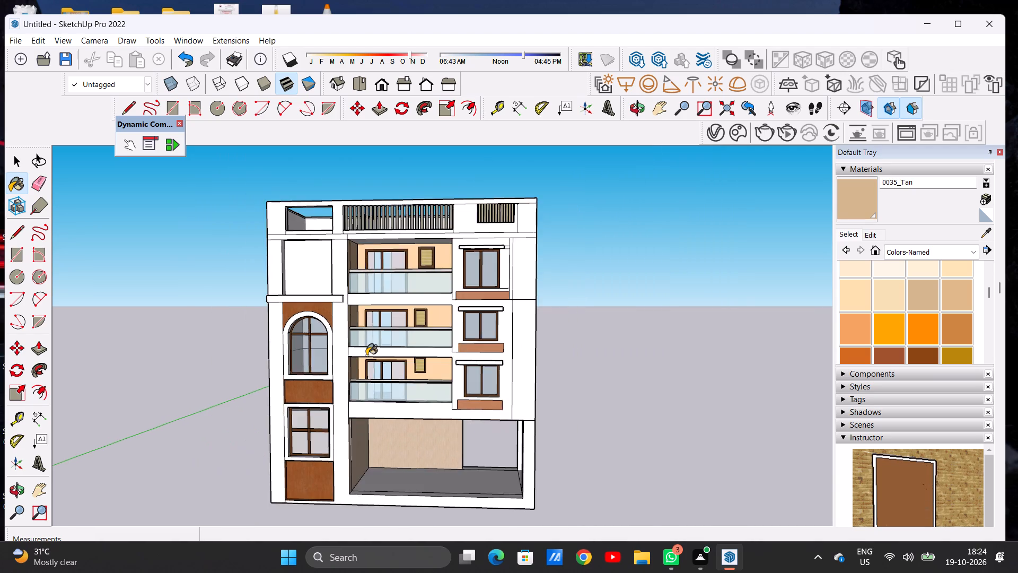
{"action": "scroll", "coordinate": [365, 354], "scroll_direction": "down", "scroll_amount": 5}
{"action": "scroll", "coordinate": [396, 331], "scroll_direction": "up", "scroll_amount": 7}
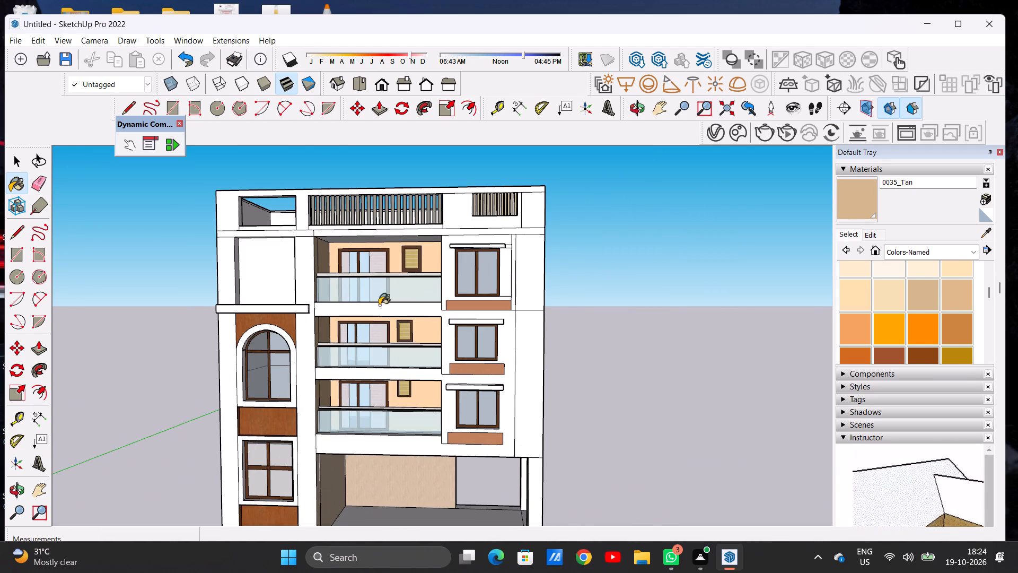
{"action": "scroll", "coordinate": [375, 256], "scroll_direction": "up", "scroll_amount": 8}
{"action": "middle_click_drag", "start_coordinate": [379, 253], "coordinate": [386, 152]}
{"action": "scroll", "coordinate": [388, 216], "scroll_direction": "up", "scroll_amount": 1}
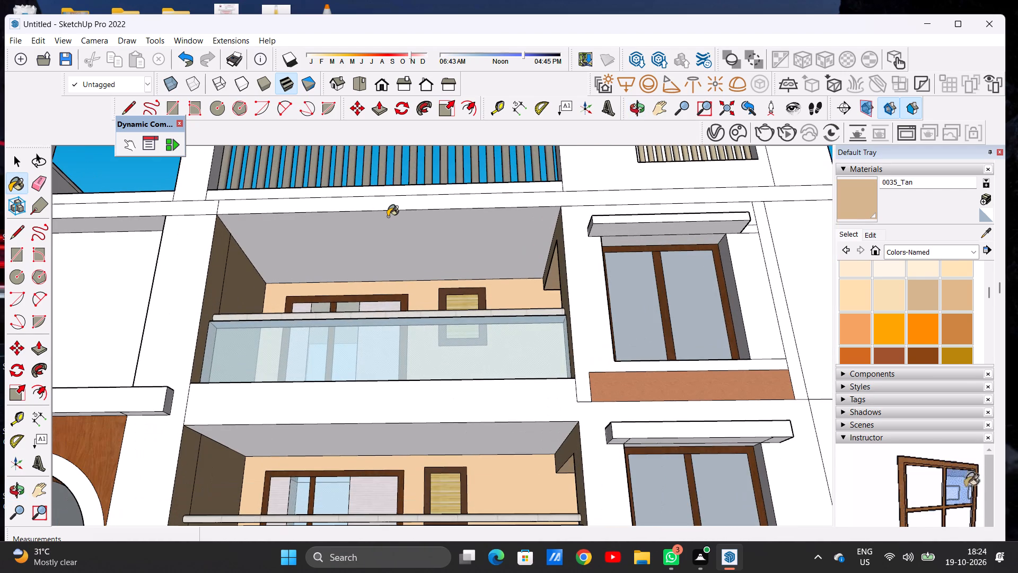
{"action": "key", "text": "space"}
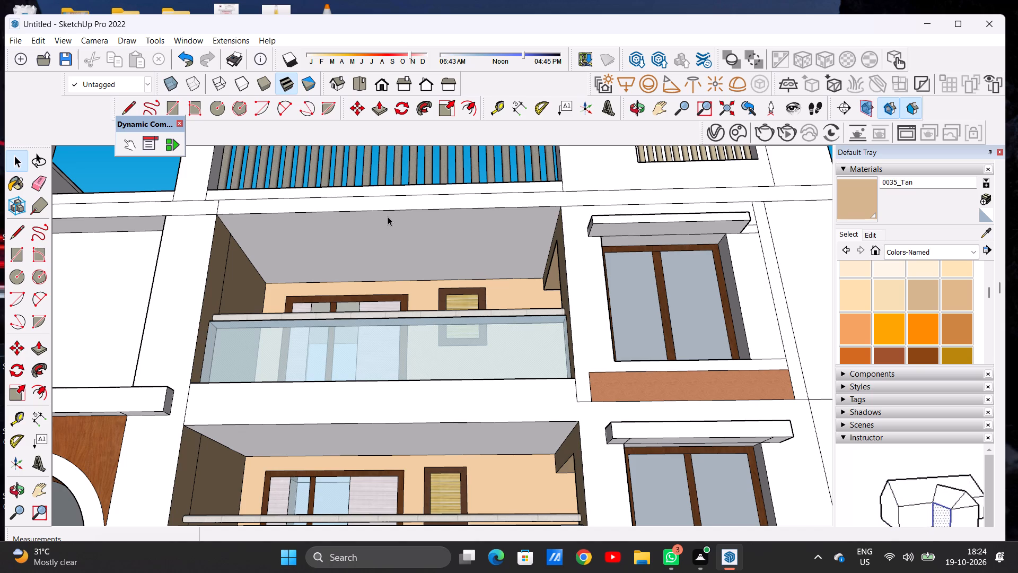
{"action": "scroll", "coordinate": [318, 397], "scroll_direction": "down", "scroll_amount": 13}
{"action": "scroll", "coordinate": [387, 340], "scroll_direction": "up", "scroll_amount": 1}
{"action": "scroll", "coordinate": [387, 340], "scroll_direction": "down", "scroll_amount": 6}
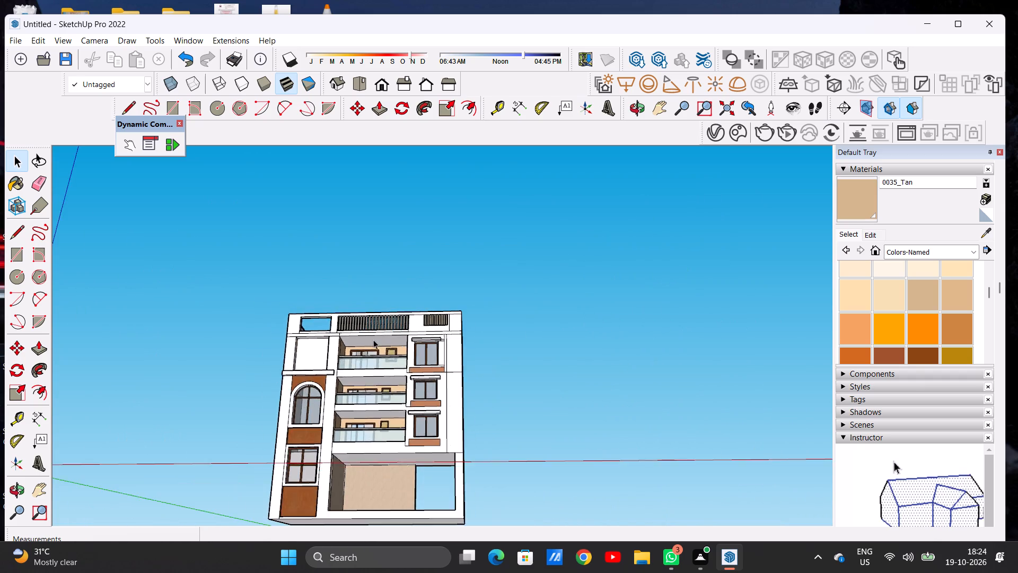
{"action": "scroll", "coordinate": [373, 340], "scroll_direction": "up", "scroll_amount": 15}
{"action": "middle_click_drag", "start_coordinate": [318, 346], "coordinate": [308, 328]}
{"action": "scroll", "coordinate": [343, 333], "scroll_direction": "up", "scroll_amount": 3}
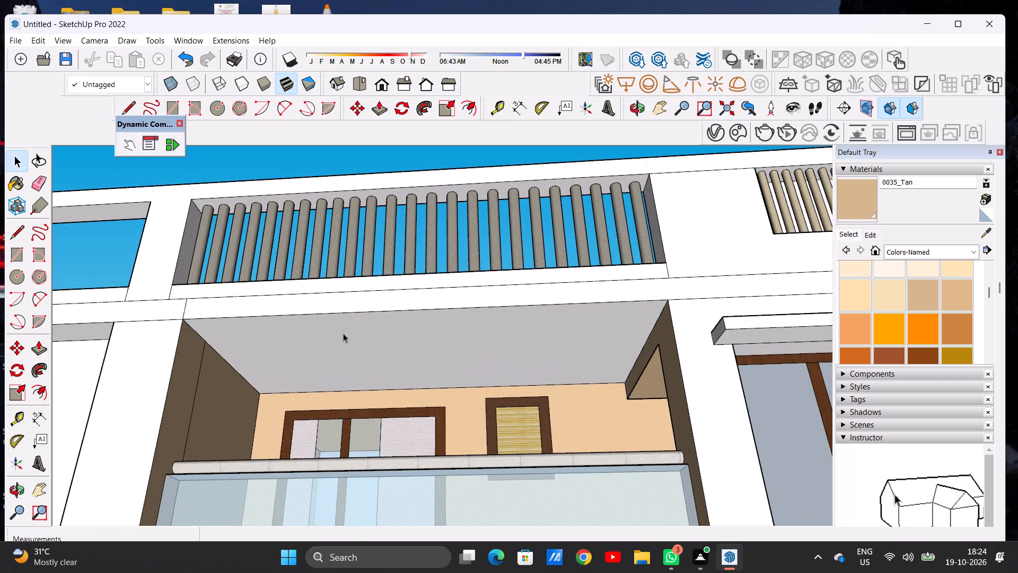
{"action": "middle_click_drag", "start_coordinate": [344, 335], "coordinate": [359, 317]}
{"action": "scroll", "coordinate": [359, 317], "scroll_direction": "up", "scroll_amount": 1}
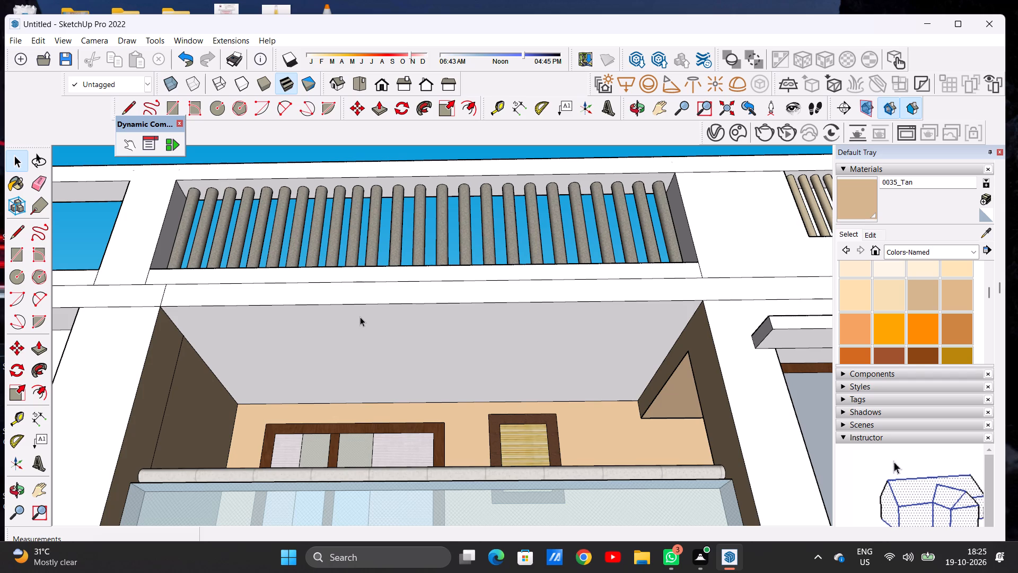
{"action": "scroll", "coordinate": [360, 317], "scroll_direction": "down", "scroll_amount": 4}
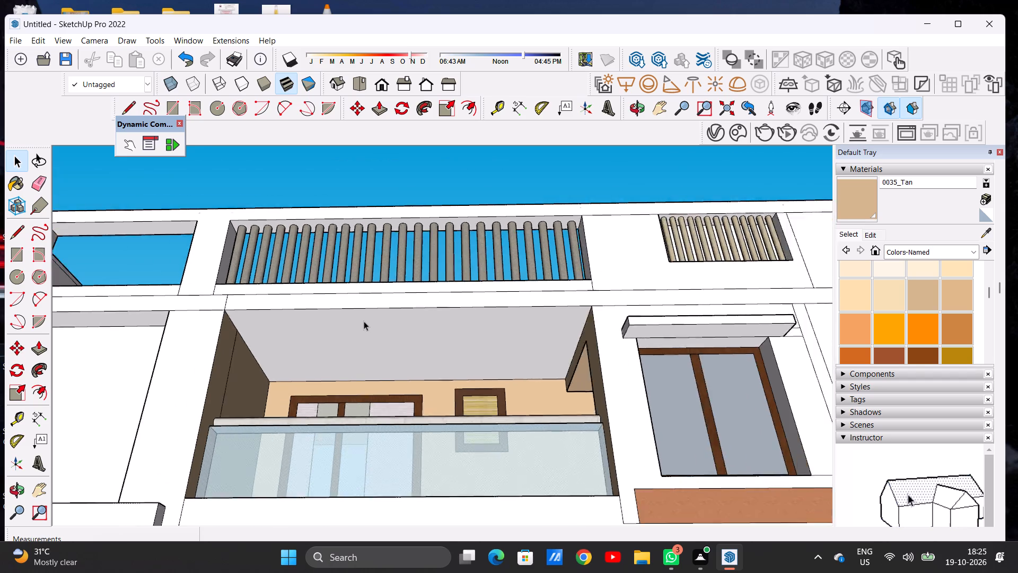
{"action": "scroll", "coordinate": [364, 321], "scroll_direction": "down", "scroll_amount": 3}
{"action": "middle_click_drag", "start_coordinate": [391, 334], "coordinate": [390, 312]}
{"action": "scroll", "coordinate": [376, 313], "scroll_direction": "up", "scroll_amount": 5}
{"action": "scroll", "coordinate": [394, 367], "scroll_direction": "down", "scroll_amount": 9}
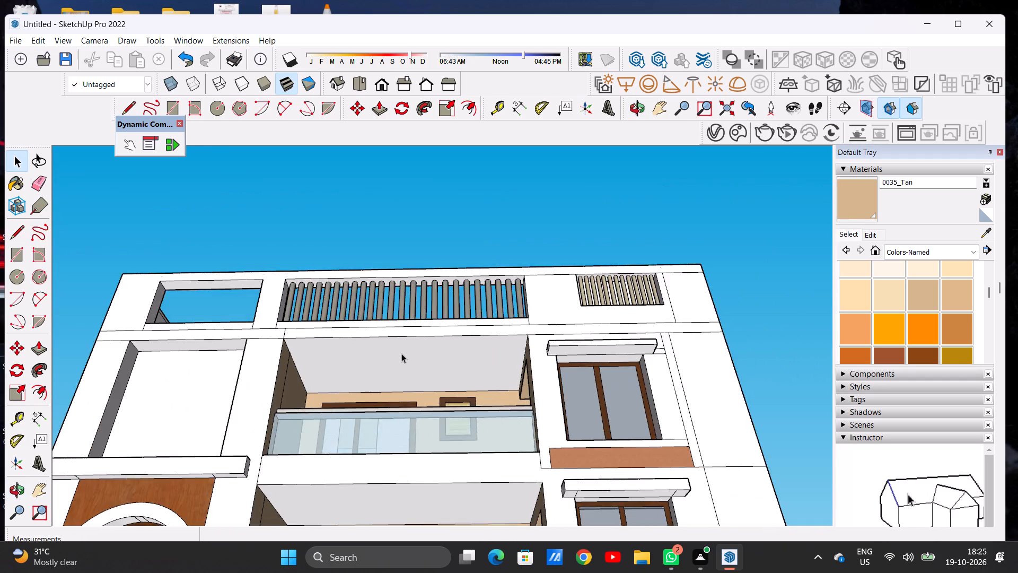
{"action": "scroll", "coordinate": [401, 353], "scroll_direction": "down", "scroll_amount": 5}
{"action": "scroll", "coordinate": [384, 362], "scroll_direction": "up", "scroll_amount": 12}
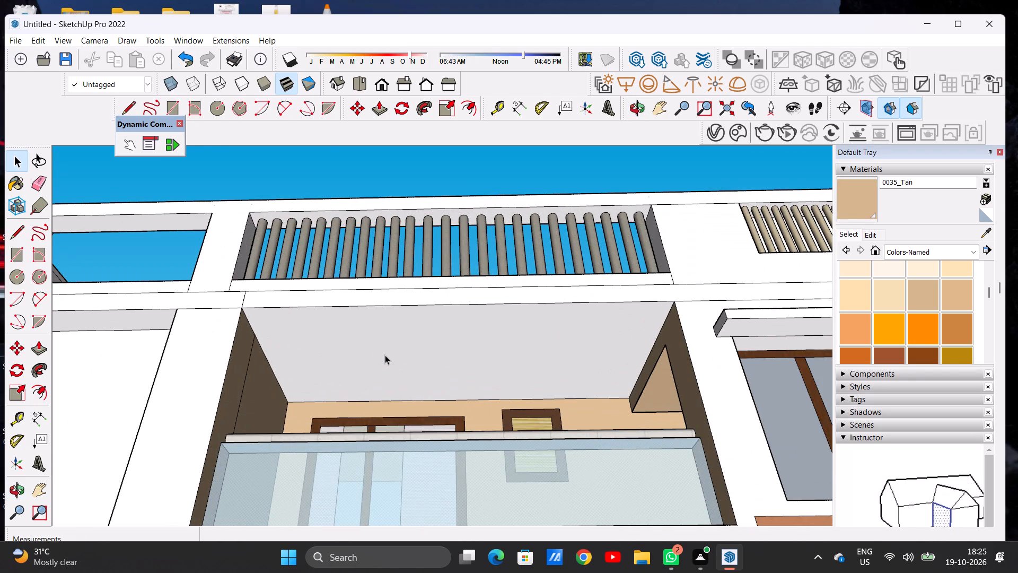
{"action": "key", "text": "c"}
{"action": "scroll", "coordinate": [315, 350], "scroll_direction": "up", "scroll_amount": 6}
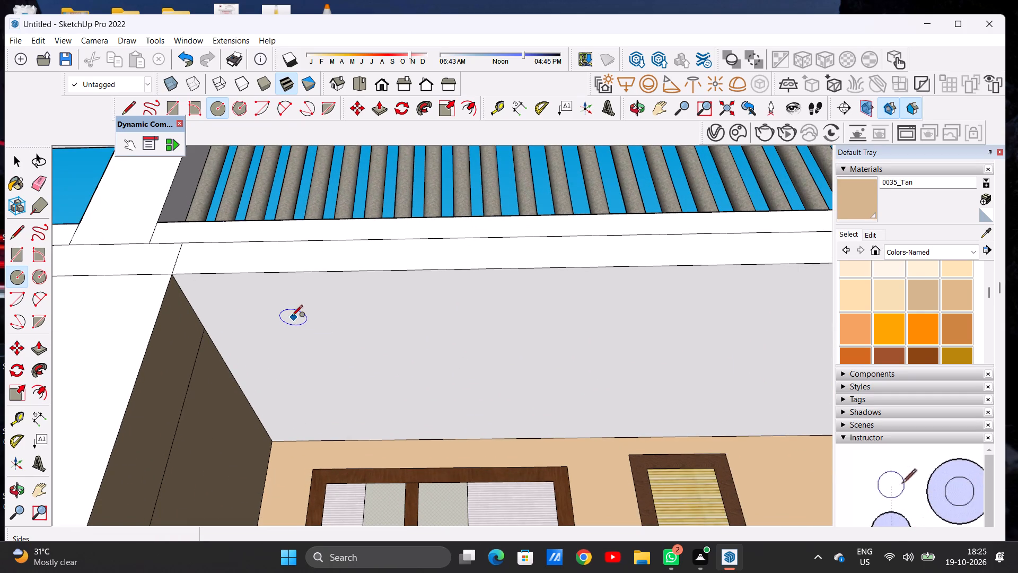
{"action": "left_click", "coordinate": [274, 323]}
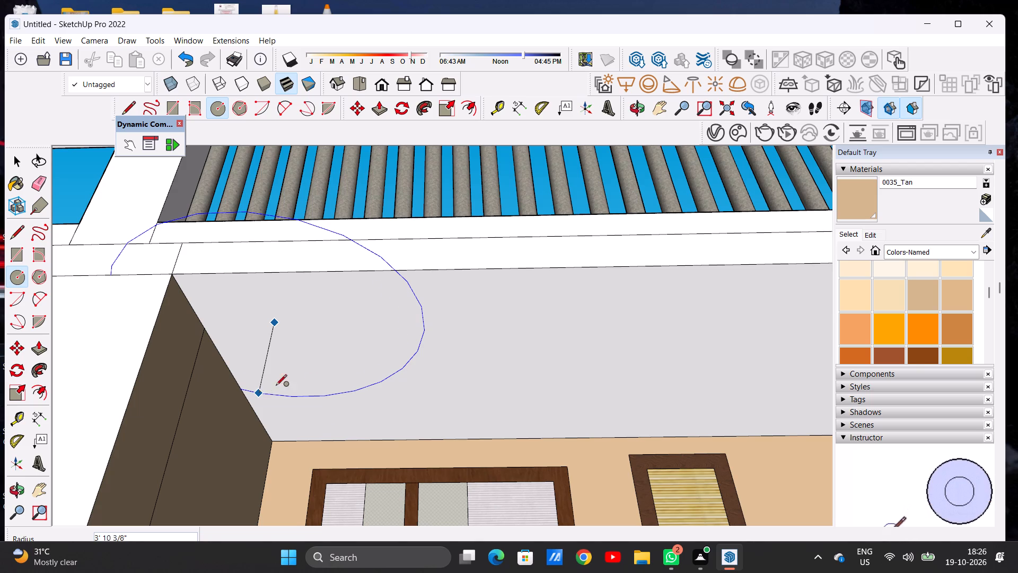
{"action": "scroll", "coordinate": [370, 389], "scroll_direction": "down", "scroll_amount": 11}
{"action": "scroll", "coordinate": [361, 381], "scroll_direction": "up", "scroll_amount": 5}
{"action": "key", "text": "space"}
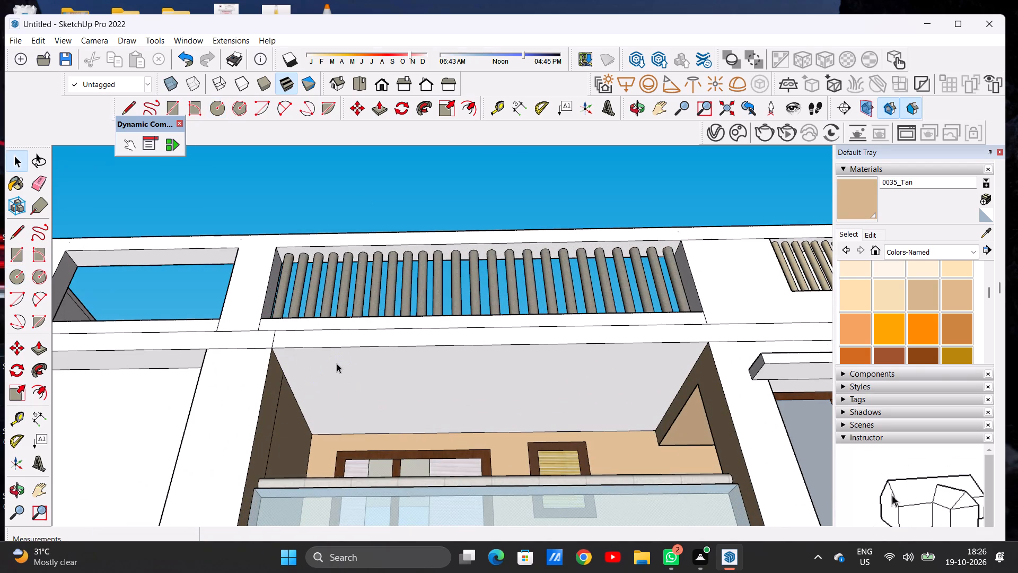
Draw a circle with a radius of about 8 13/16" on the top balcony's ceiling, near the side wall closest to the arched-window bay.
{"action": "scroll", "coordinate": [330, 384], "scroll_direction": "up", "scroll_amount": 3}
{"action": "middle_click_drag", "start_coordinate": [334, 400], "coordinate": [347, 352]}
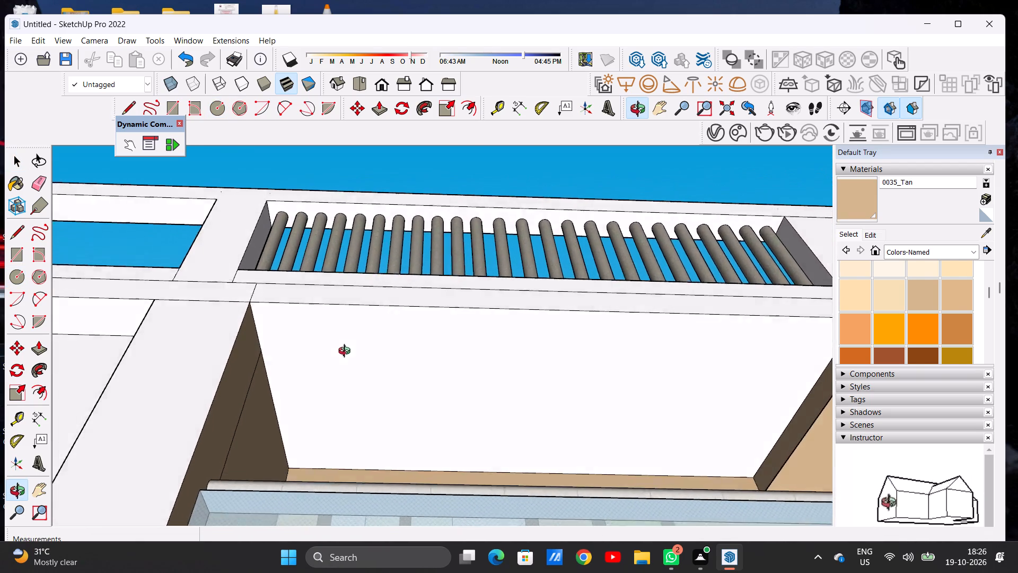
{"action": "middle_click_drag", "start_coordinate": [347, 352], "coordinate": [330, 380]}
{"action": "scroll", "coordinate": [353, 384], "scroll_direction": "up", "scroll_amount": 2}
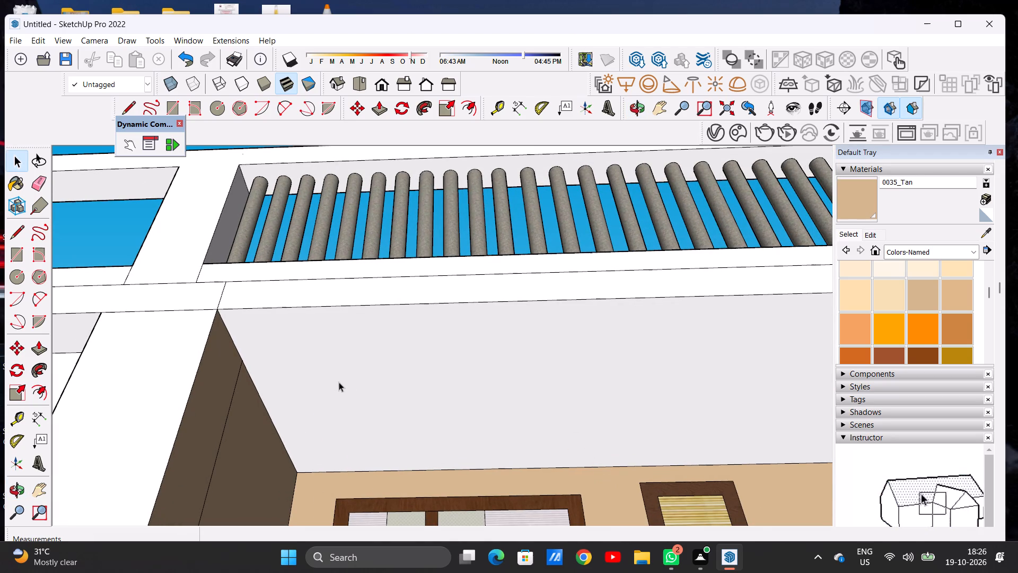
{"action": "scroll", "coordinate": [339, 382], "scroll_direction": "down", "scroll_amount": 14}
{"action": "scroll", "coordinate": [413, 372], "scroll_direction": "up", "scroll_amount": 4}
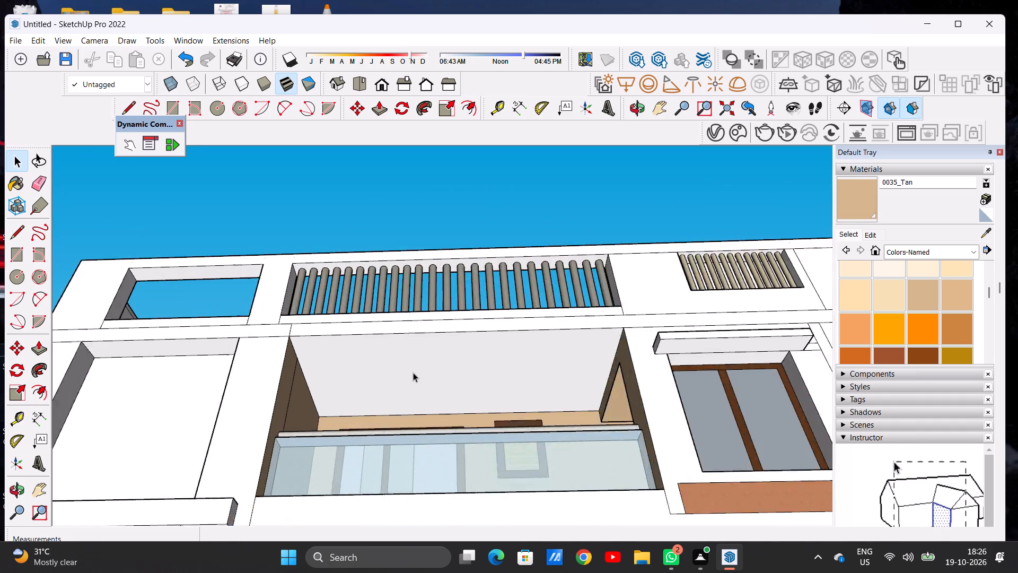
{"action": "scroll", "coordinate": [413, 372], "scroll_direction": "up", "scroll_amount": 3}
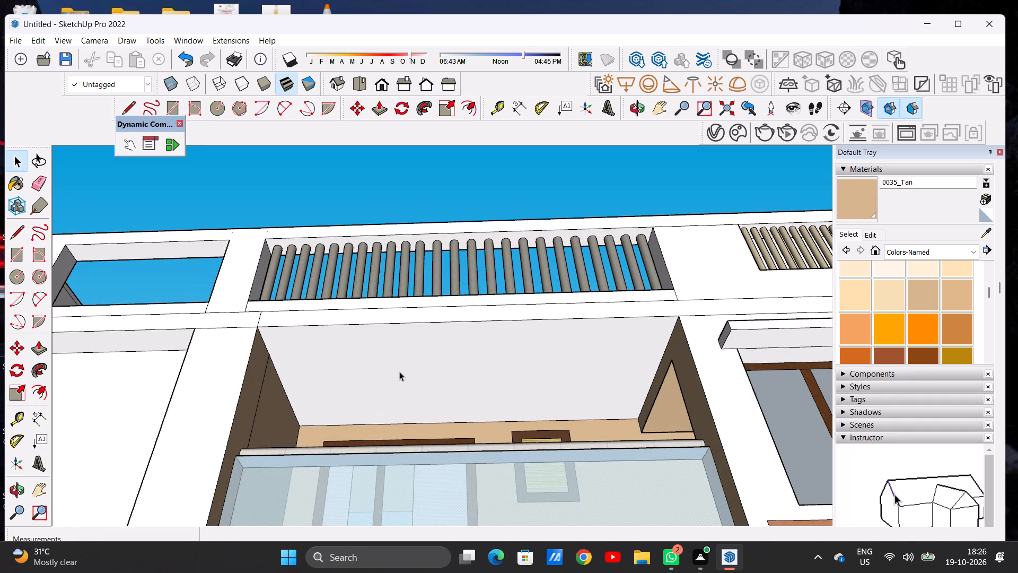
{"action": "key", "text": "c"}
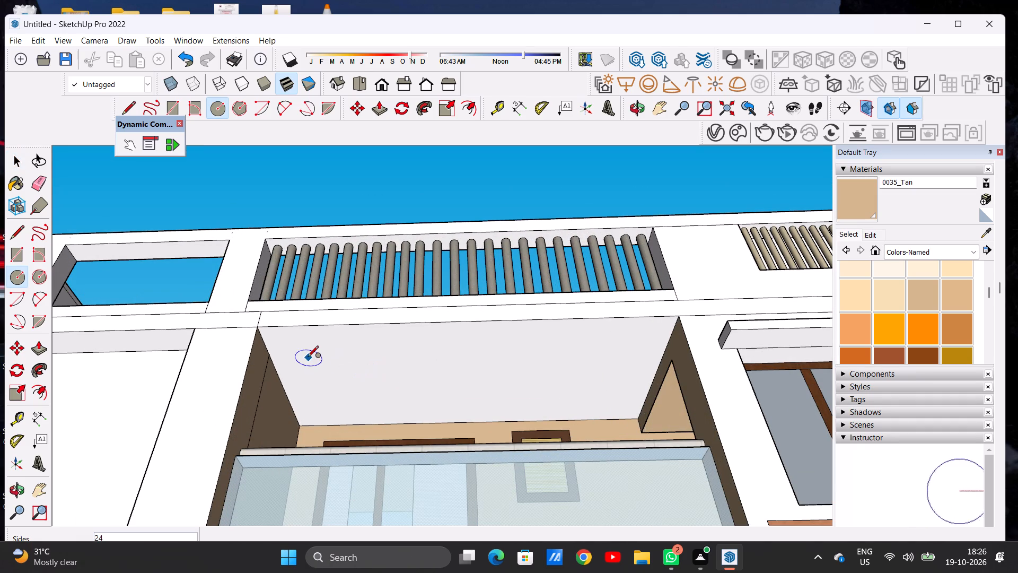
{"action": "left_click", "coordinate": [308, 357]}
{"action": "left_click", "coordinate": [308, 346]}
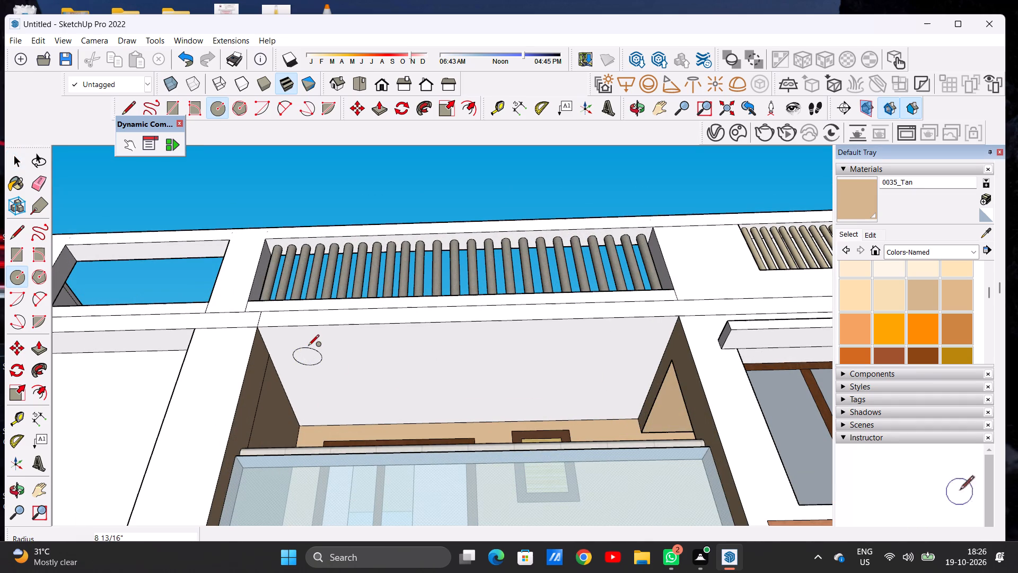
{"action": "key", "text": "space"}
Move the ceiling circle with its face about 1 foot along the balcony's length, away from the nearby side wall.
{"action": "scroll", "coordinate": [332, 377], "scroll_direction": "down", "scroll_amount": 6}
{"action": "scroll", "coordinate": [322, 373], "scroll_direction": "up", "scroll_amount": 9}
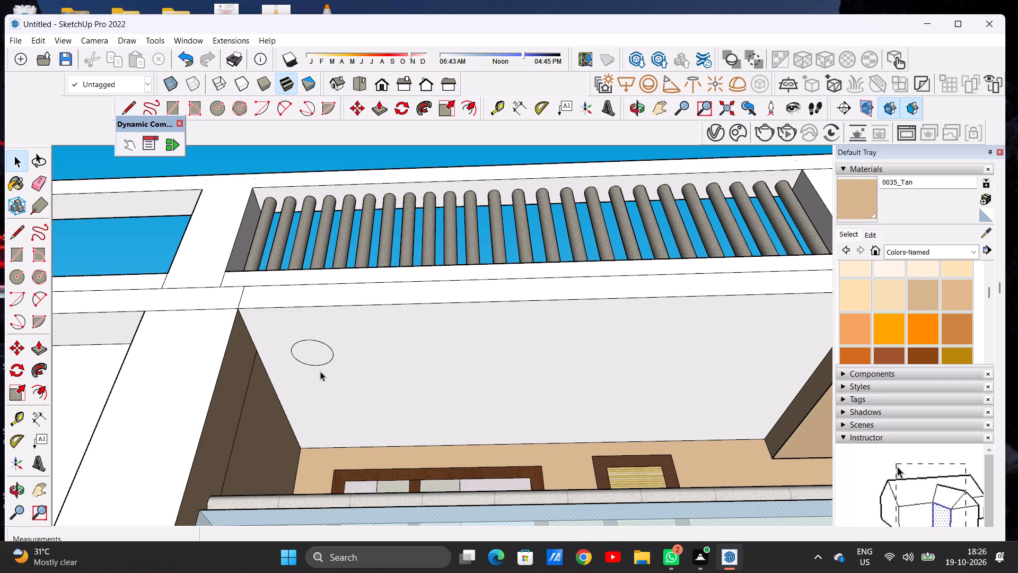
{"action": "scroll", "coordinate": [435, 364], "scroll_direction": "down", "scroll_amount": 11}
{"action": "scroll", "coordinate": [528, 362], "scroll_direction": "up", "scroll_amount": 6}
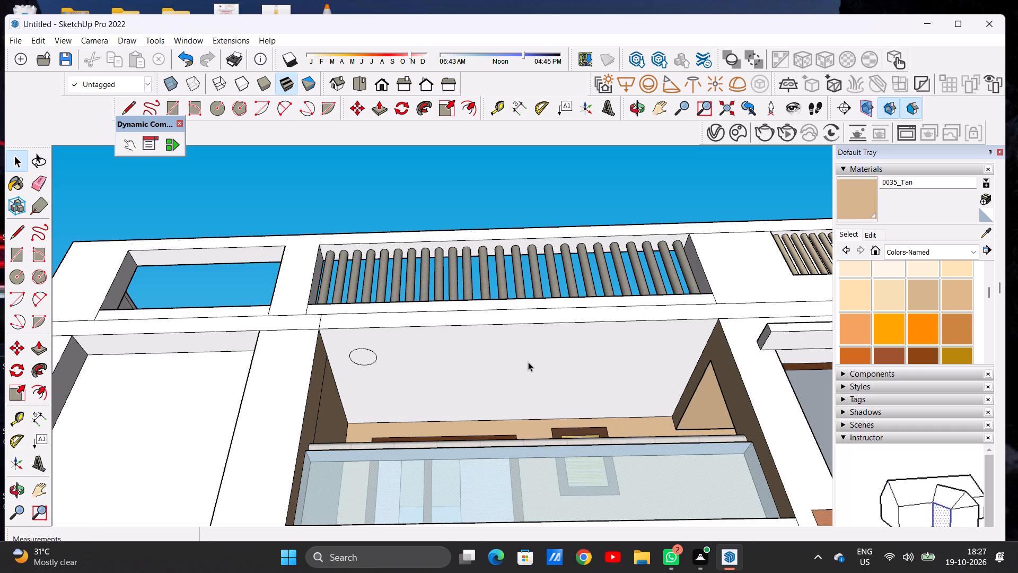
{"action": "scroll", "coordinate": [486, 361], "scroll_direction": "down", "scroll_amount": 2}
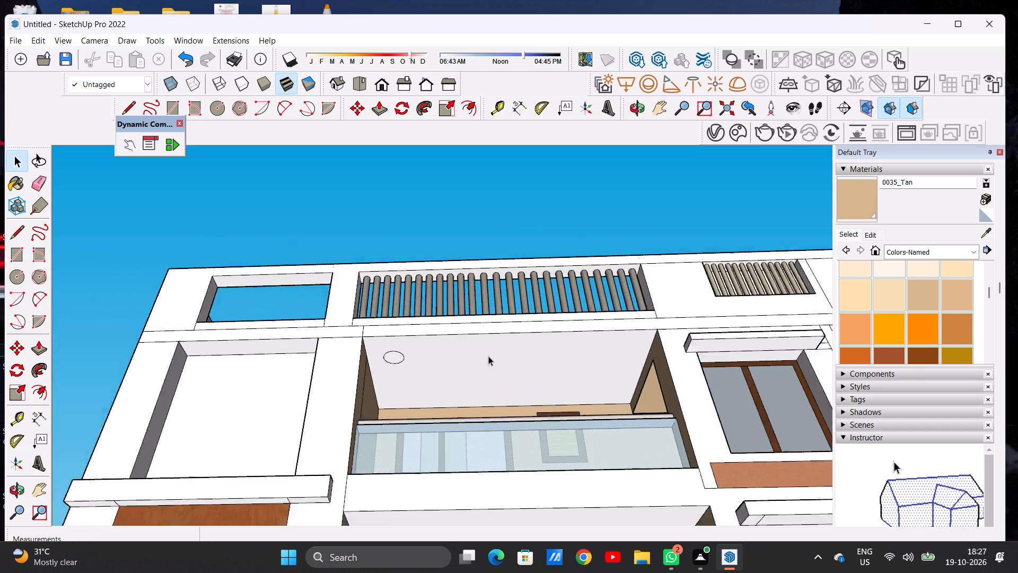
{"action": "scroll", "coordinate": [488, 356], "scroll_direction": "down", "scroll_amount": 7}
{"action": "scroll", "coordinate": [463, 348], "scroll_direction": "up", "scroll_amount": 6}
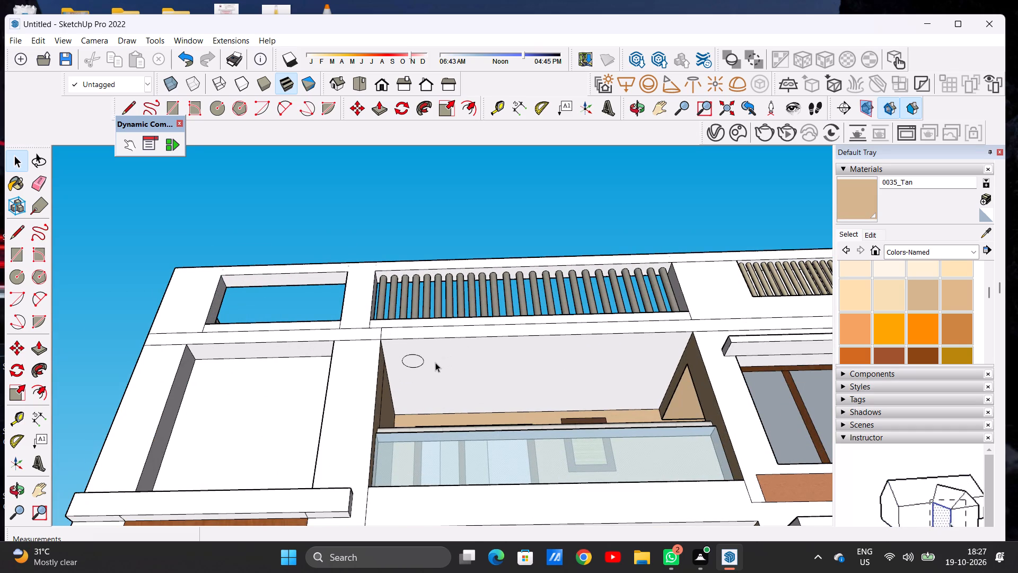
{"action": "scroll", "coordinate": [418, 366], "scroll_direction": "up", "scroll_amount": 5}
{"action": "double_click", "coordinate": [409, 359]}
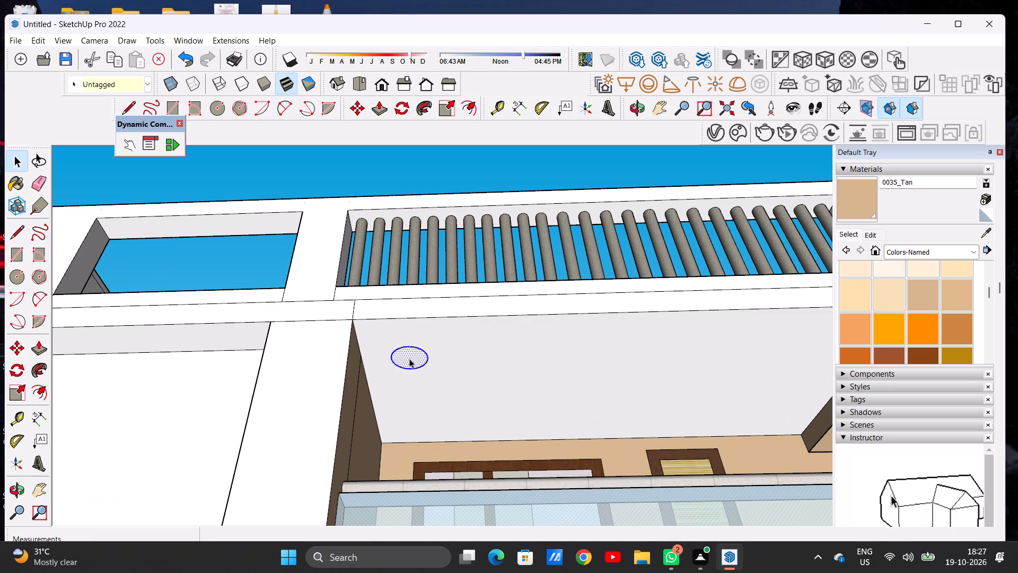
{"action": "key", "text": "m"}
{"action": "left_click", "coordinate": [413, 370]}
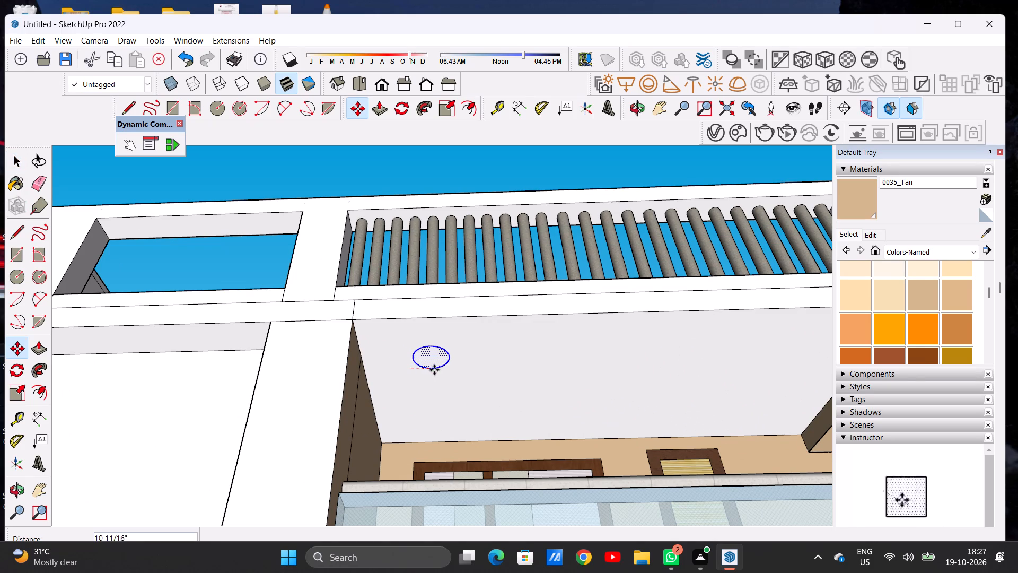
{"action": "left_click", "coordinate": [436, 370]}
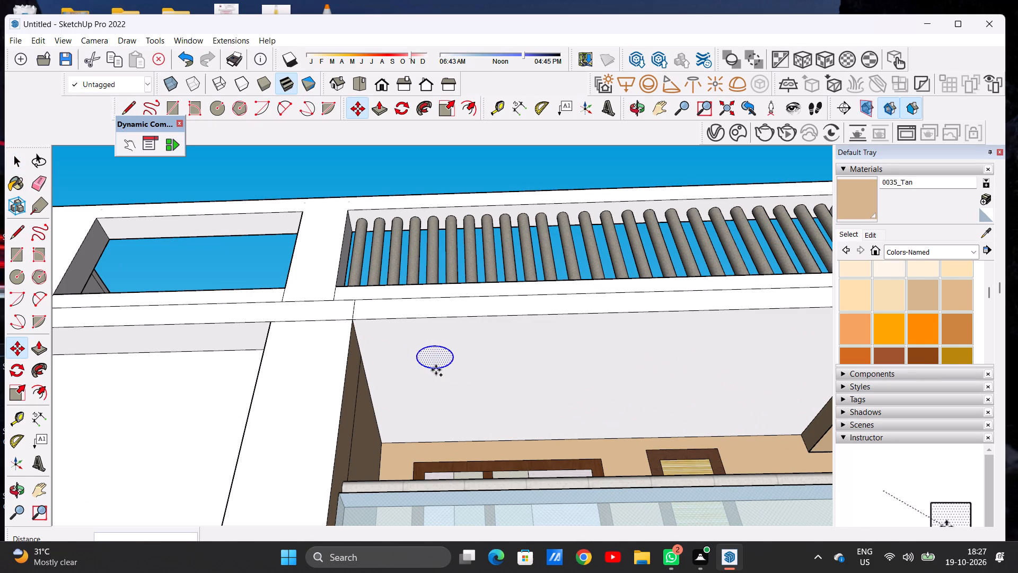
Copy the circle about 13' 8" along the top balcony's ceiling to its opposite end.
{"action": "left_click", "coordinate": [436, 370]}
{"action": "scroll", "coordinate": [497, 367], "scroll_direction": "down", "scroll_amount": 3}
{"action": "scroll", "coordinate": [497, 367], "scroll_direction": "up", "scroll_amount": 2}
{"action": "scroll", "coordinate": [497, 367], "scroll_direction": "down", "scroll_amount": 4}
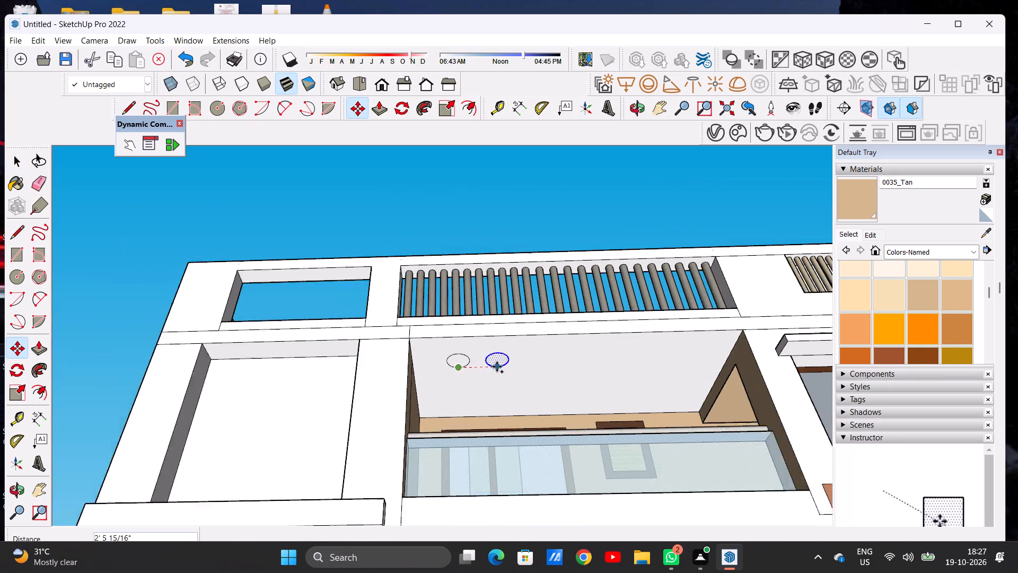
{"action": "scroll", "coordinate": [647, 368], "scroll_direction": "up", "scroll_amount": 6}
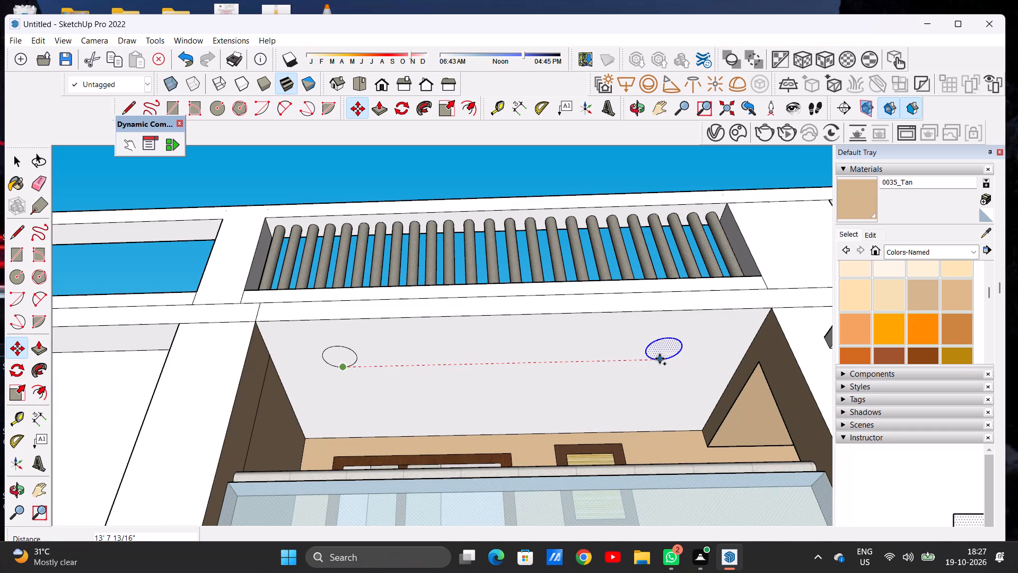
{"action": "left_click", "coordinate": [660, 359]}
Copy the far-end circle about 7' back along the top balcony's ceiling to the middle, between the two existing circles.
{"action": "left_click", "coordinate": [660, 359]}
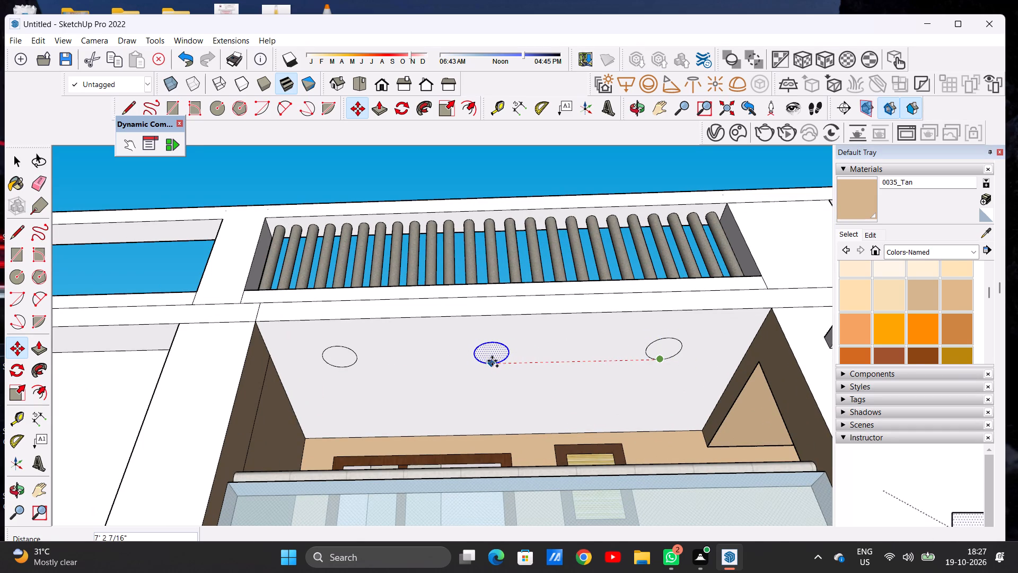
{"action": "left_click", "coordinate": [495, 358]}
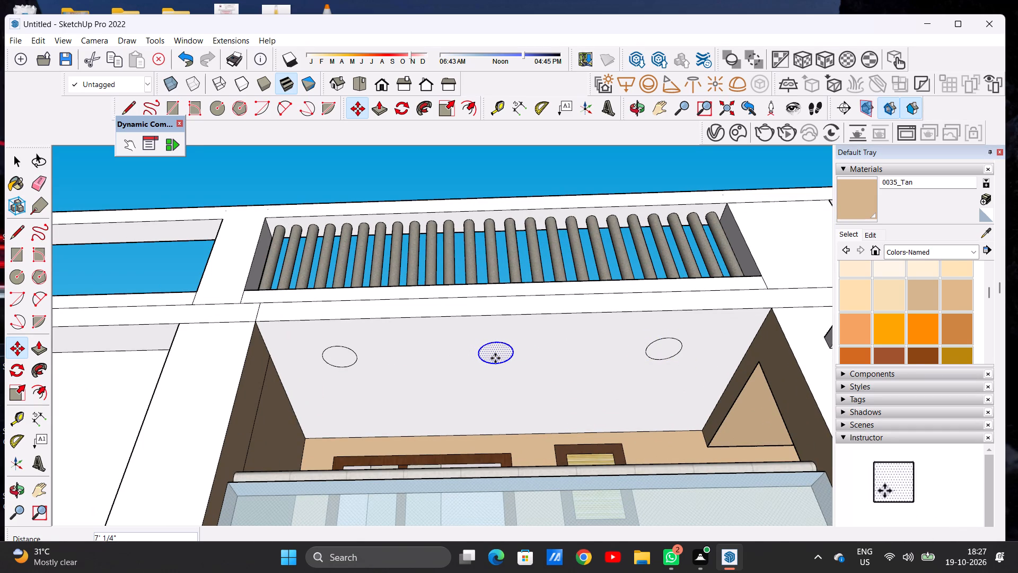
{"action": "key", "text": "space"}
{"action": "scroll", "coordinate": [492, 298], "scroll_direction": "down", "scroll_amount": 14}
{"action": "left_click", "coordinate": [494, 233]}
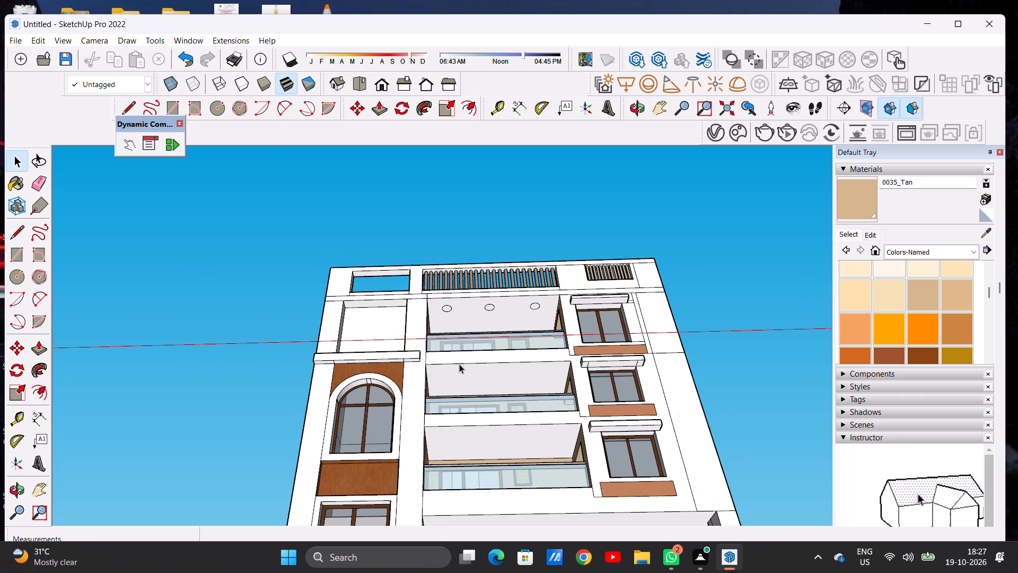
Draw a circle with a radius of about 8 3/16" on the second-highest balcony's ceiling, near the arched-window side.
{"action": "scroll", "coordinate": [459, 364], "scroll_direction": "up", "scroll_amount": 10}
{"action": "middle_click_drag", "start_coordinate": [428, 346], "coordinate": [425, 476]}
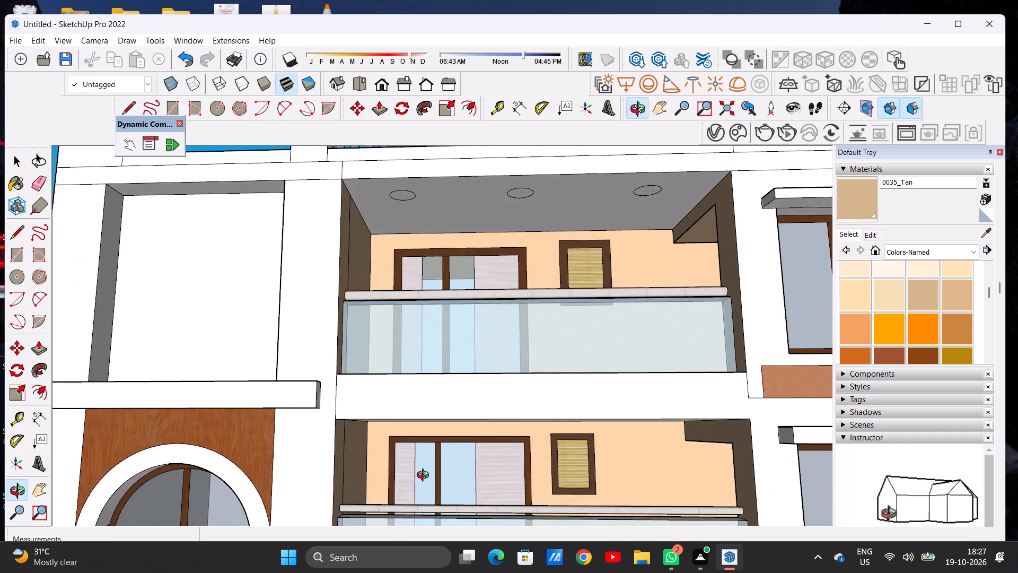
{"action": "middle_click_drag", "start_coordinate": [425, 476], "coordinate": [426, 339]}
{"action": "scroll", "coordinate": [400, 381], "scroll_direction": "up", "scroll_amount": 2}
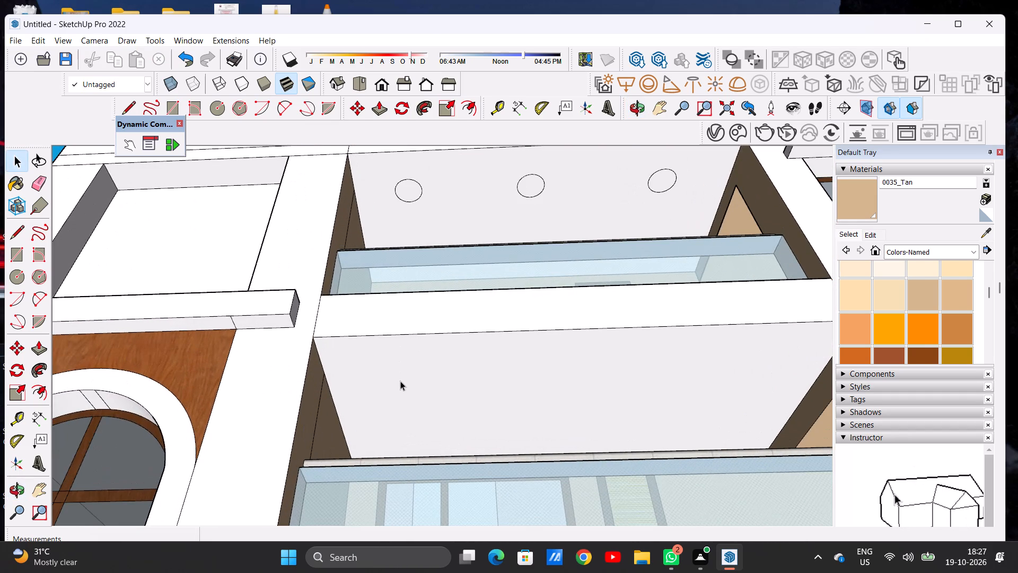
{"action": "key", "text": "c"}
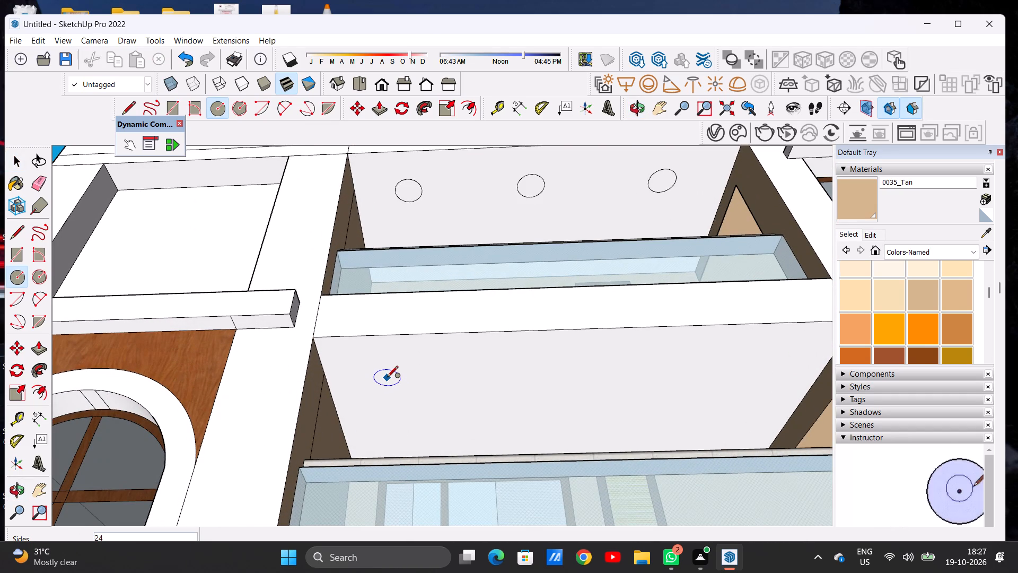
{"action": "left_click", "coordinate": [387, 378]}
{"action": "left_click", "coordinate": [390, 367]}
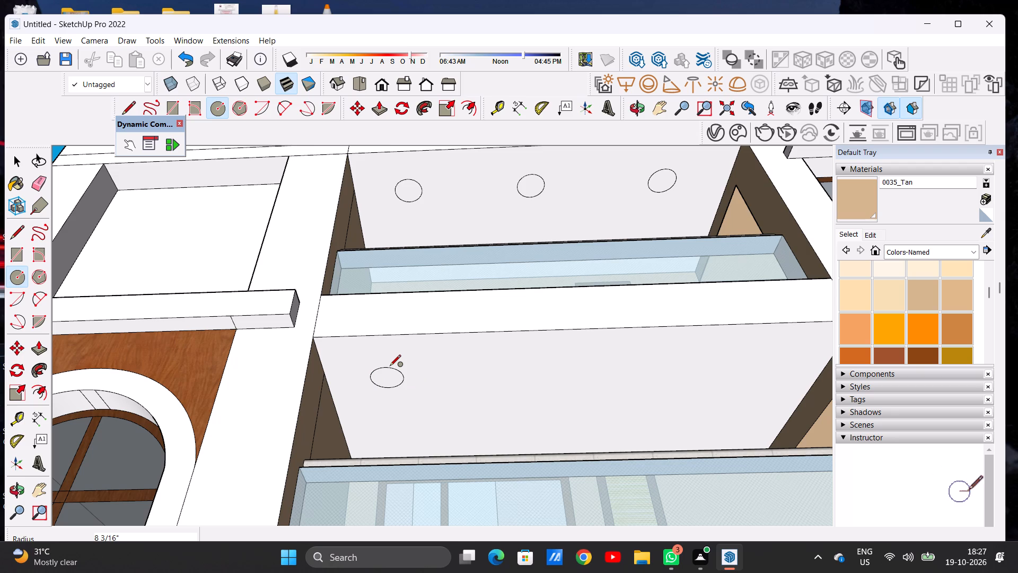
{"action": "key", "text": "space"}
Move the second-highest balcony's circle with its face about 10 9/16" across the ceiling, away from the railing and side wall.
{"action": "scroll", "coordinate": [434, 381], "scroll_direction": "down", "scroll_amount": 7}
{"action": "middle_click_drag", "start_coordinate": [445, 389], "coordinate": [459, 370]}
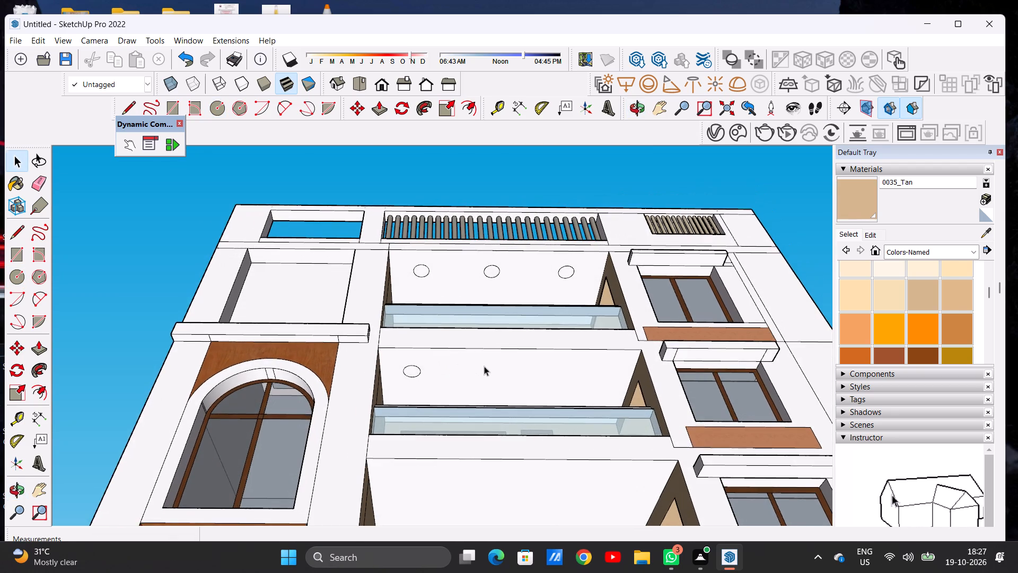
{"action": "scroll", "coordinate": [492, 361], "scroll_direction": "up", "scroll_amount": 4}
{"action": "double_click", "coordinate": [369, 376]}
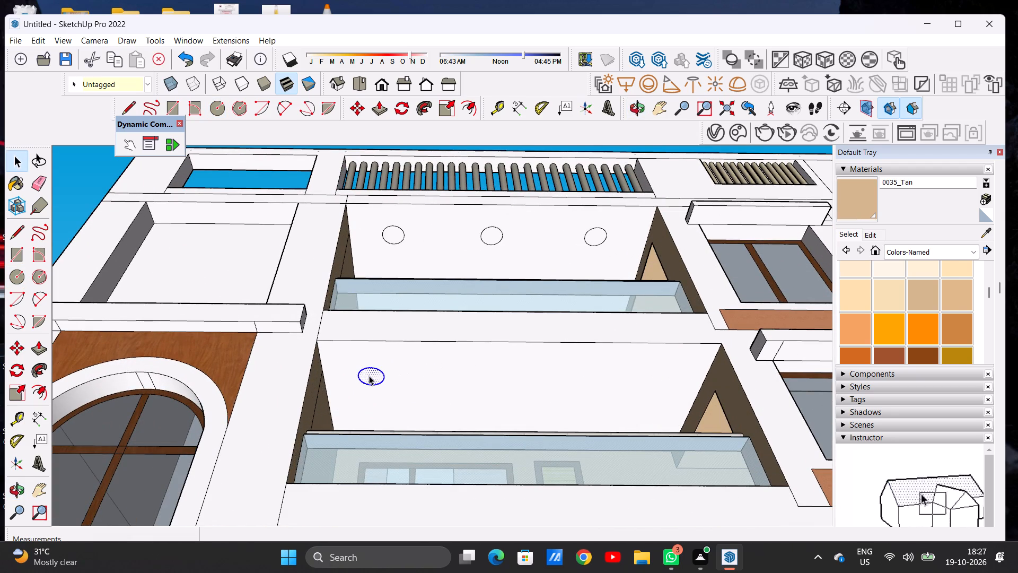
{"action": "key", "text": "m"}
{"action": "left_click", "coordinate": [378, 385]}
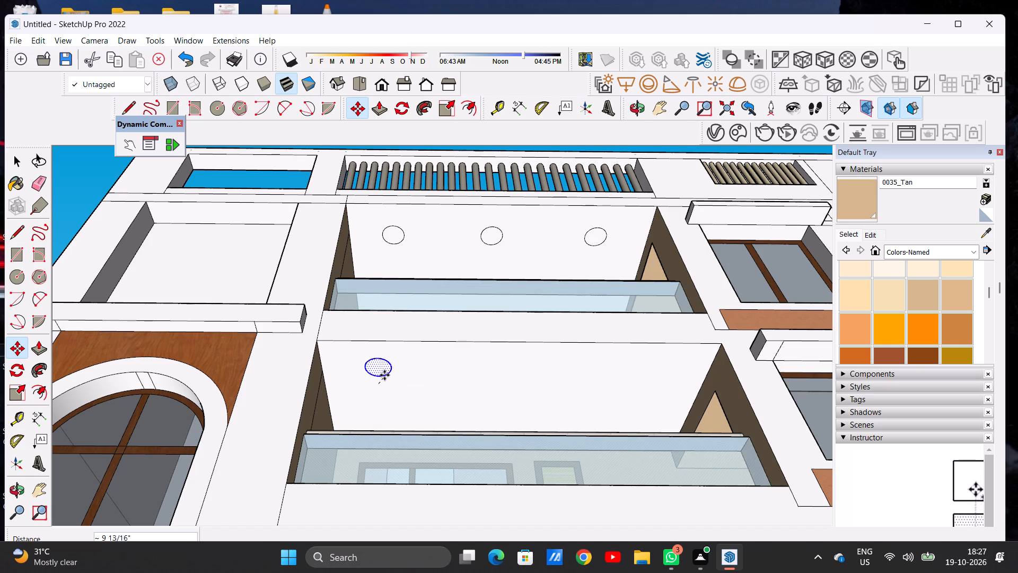
{"action": "left_click", "coordinate": [388, 375]}
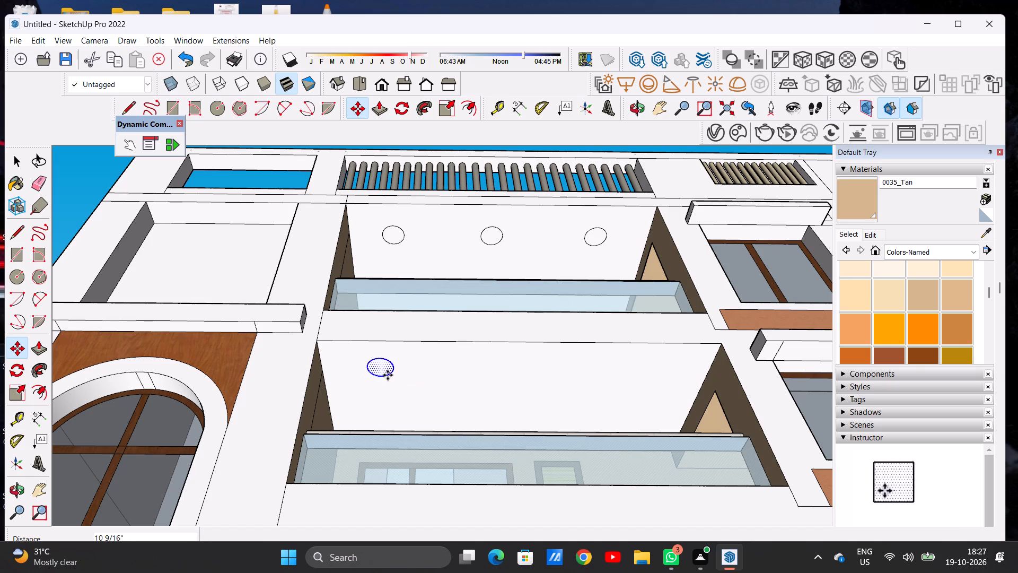
Copy the circle about 12' 8" to the opposite end of that ceiling, and copy it back about 6' 8" to the middle.
{"action": "left_click", "coordinate": [388, 375]}
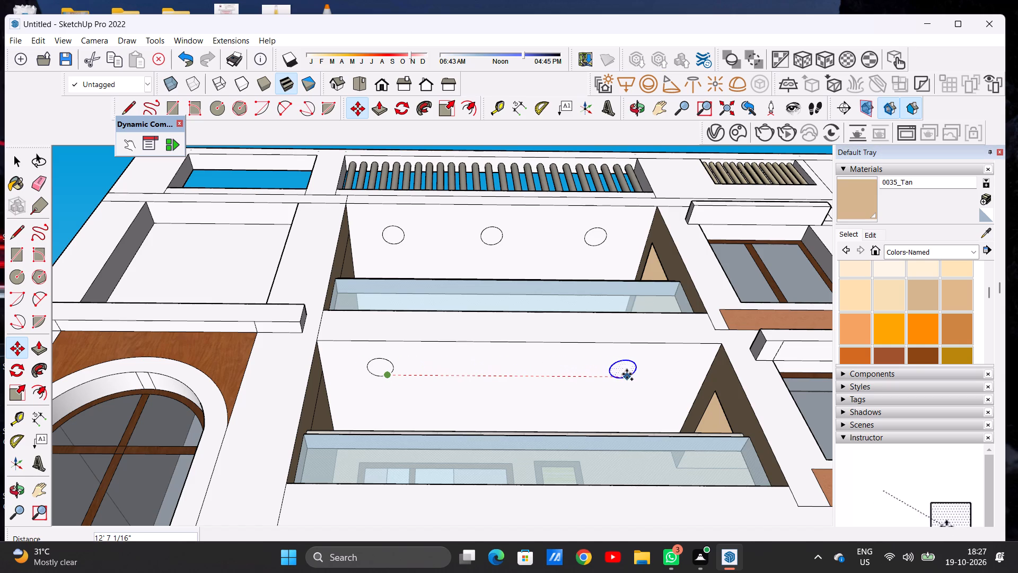
{"action": "left_click", "coordinate": [628, 372]}
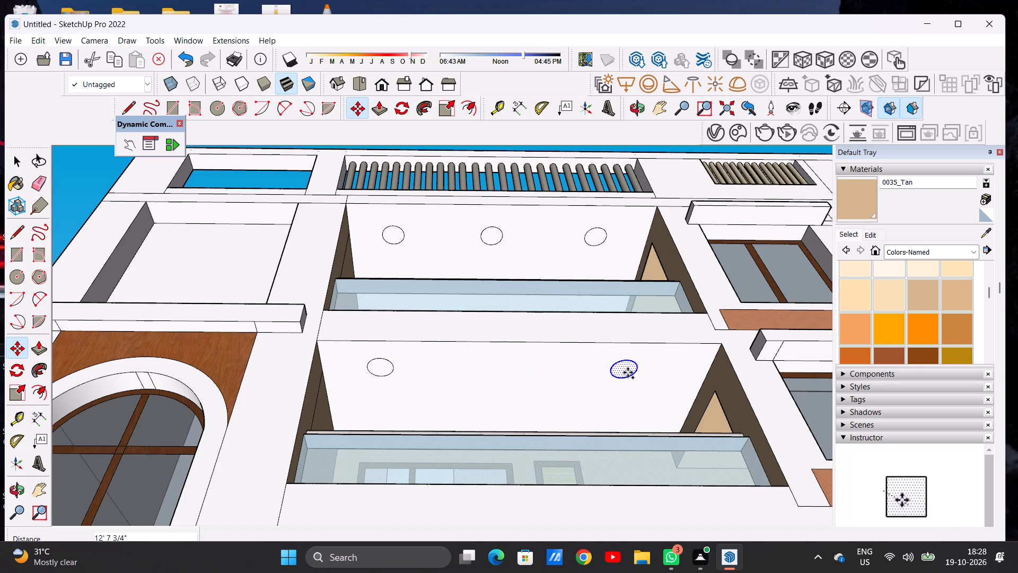
{"action": "left_click", "coordinate": [628, 372]}
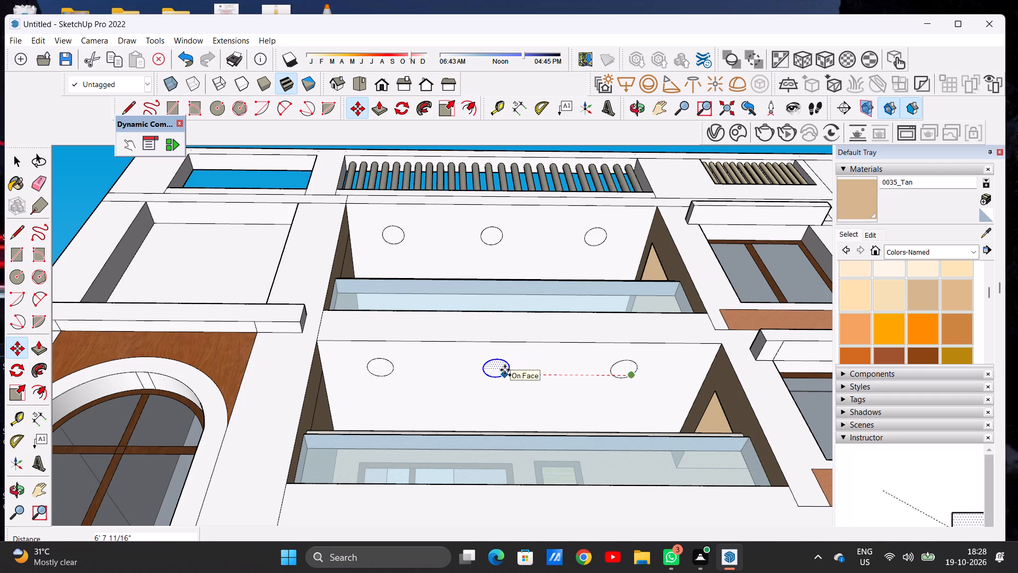
{"action": "left_click", "coordinate": [505, 370]}
{"action": "key", "text": "space"}
{"action": "scroll", "coordinate": [462, 335], "scroll_direction": "down", "scroll_amount": 3}
{"action": "scroll", "coordinate": [462, 335], "scroll_direction": "up", "scroll_amount": 1}
{"action": "scroll", "coordinate": [462, 335], "scroll_direction": "down", "scroll_amount": 5}
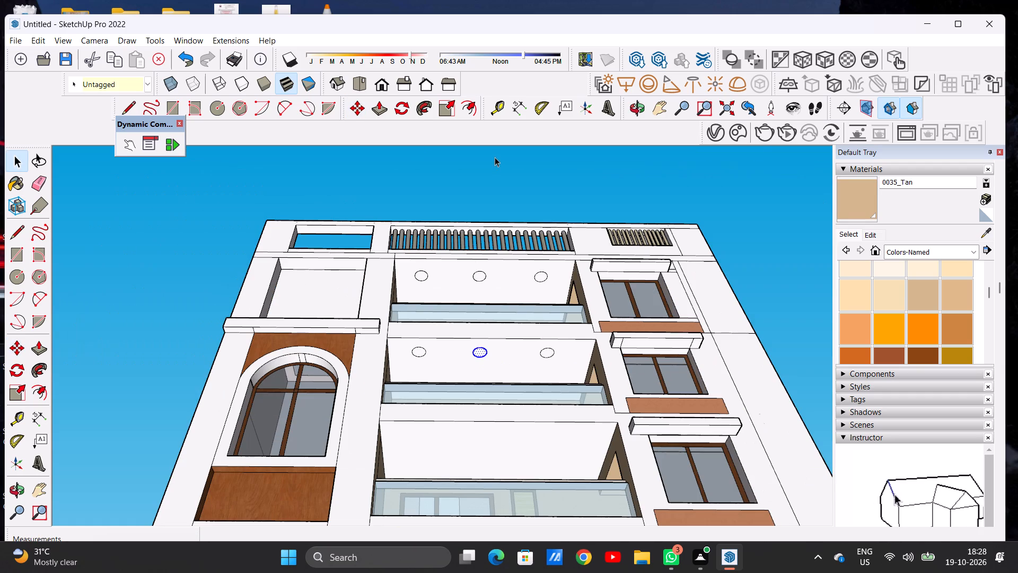
{"action": "left_click", "coordinate": [488, 175]}
Draw a circle with a radius of about 8" on the lowest balcony's ceiling, near the arched-window side.
{"action": "scroll", "coordinate": [444, 423], "scroll_direction": "up", "scroll_amount": 6}
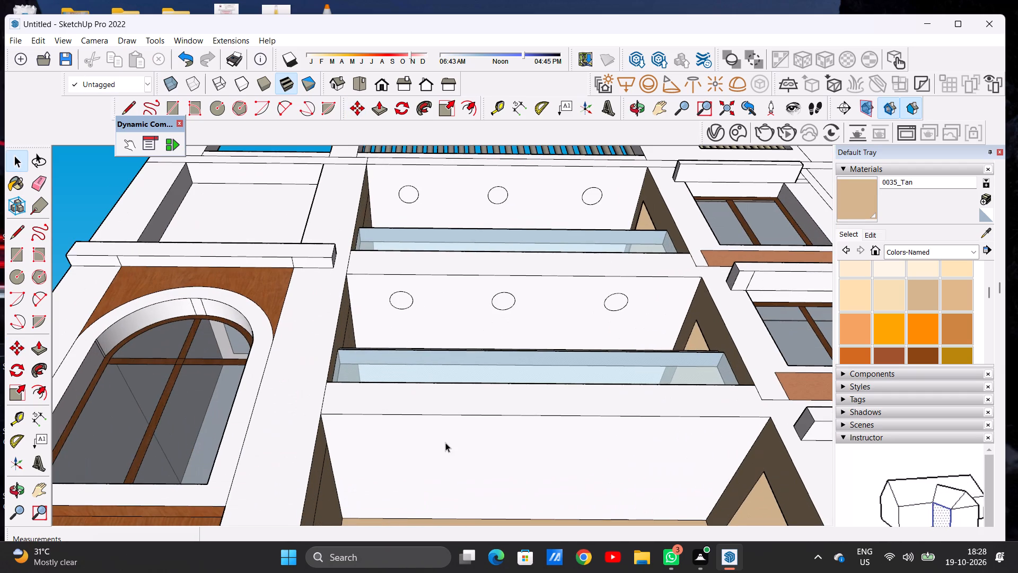
{"action": "key", "text": "c"}
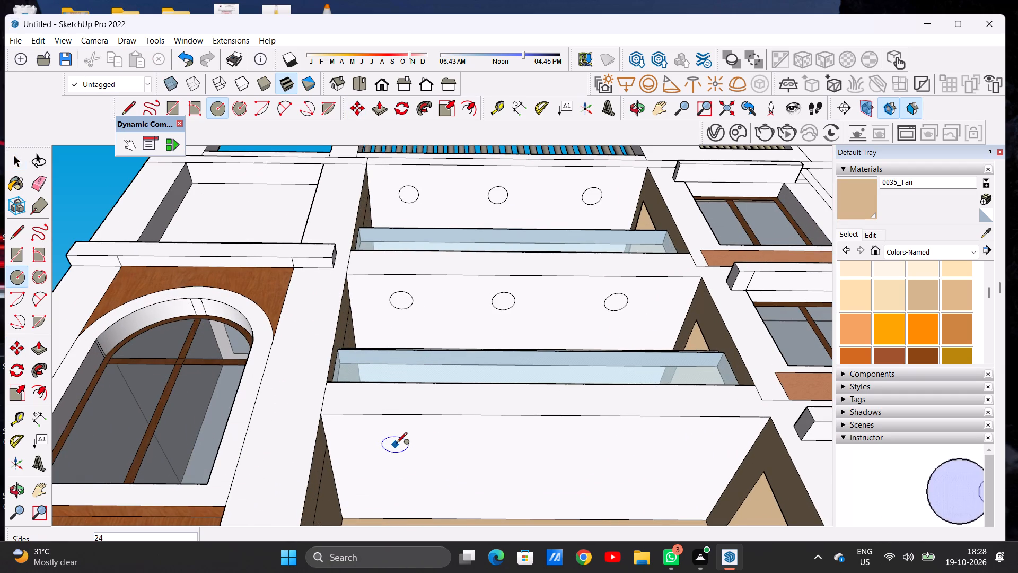
{"action": "left_click", "coordinate": [397, 447]}
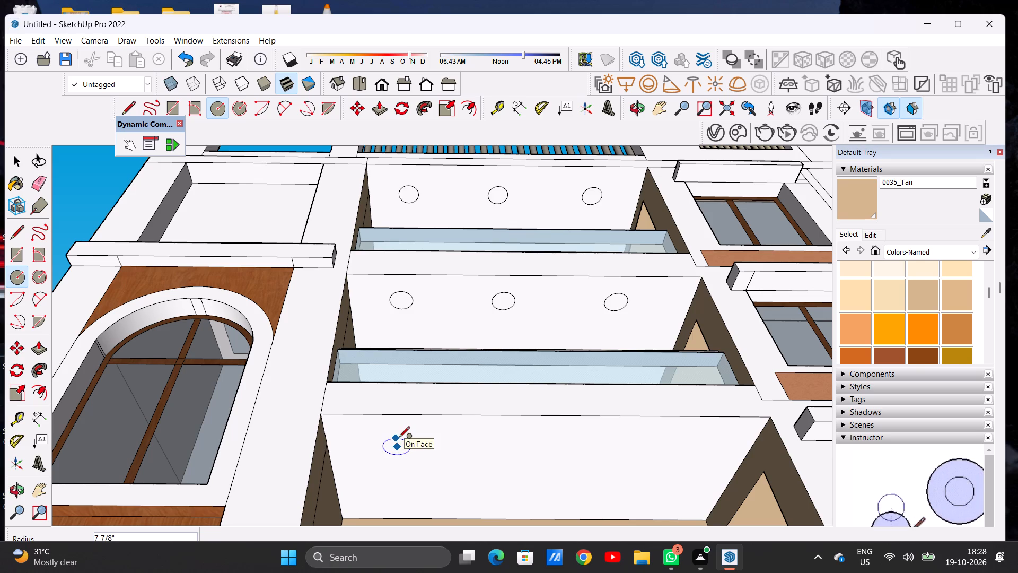
{"action": "left_click", "coordinate": [399, 437]}
{"action": "key", "text": "space"}
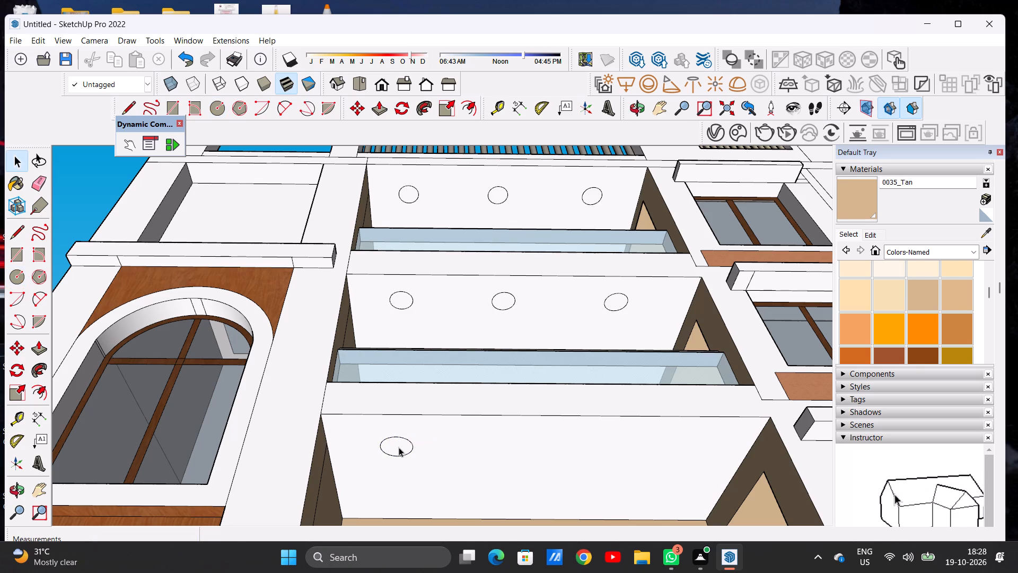
Copy the circle to the opposite end of the lowest balcony's ceiling, and copy it back about 6' 2" to the middle.
{"action": "double_click", "coordinate": [399, 447]}
{"action": "key", "text": "m"}
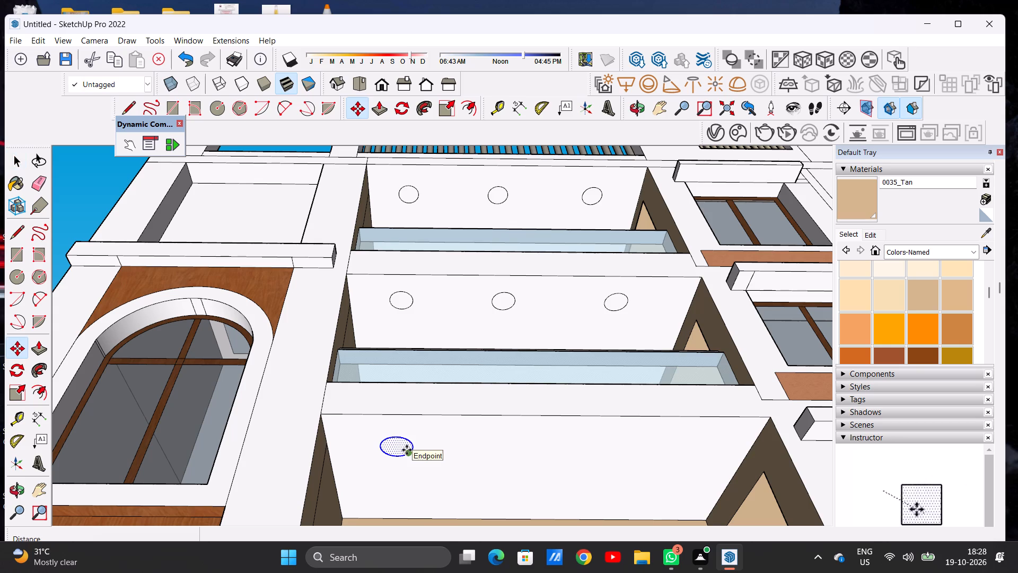
{"action": "left_click", "coordinate": [407, 450]}
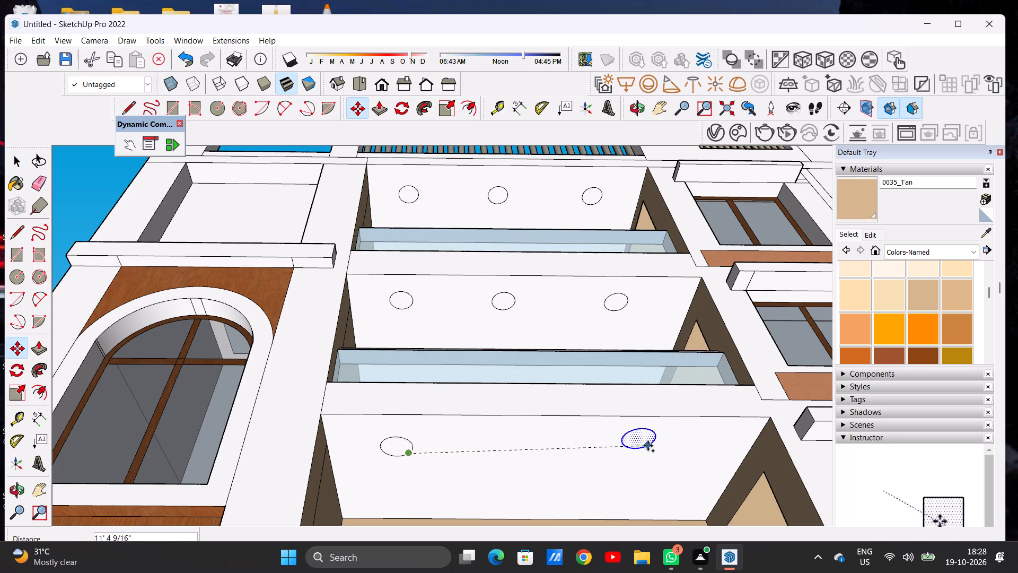
{"action": "left_click", "coordinate": [652, 450]}
{"action": "left_click", "coordinate": [652, 450]}
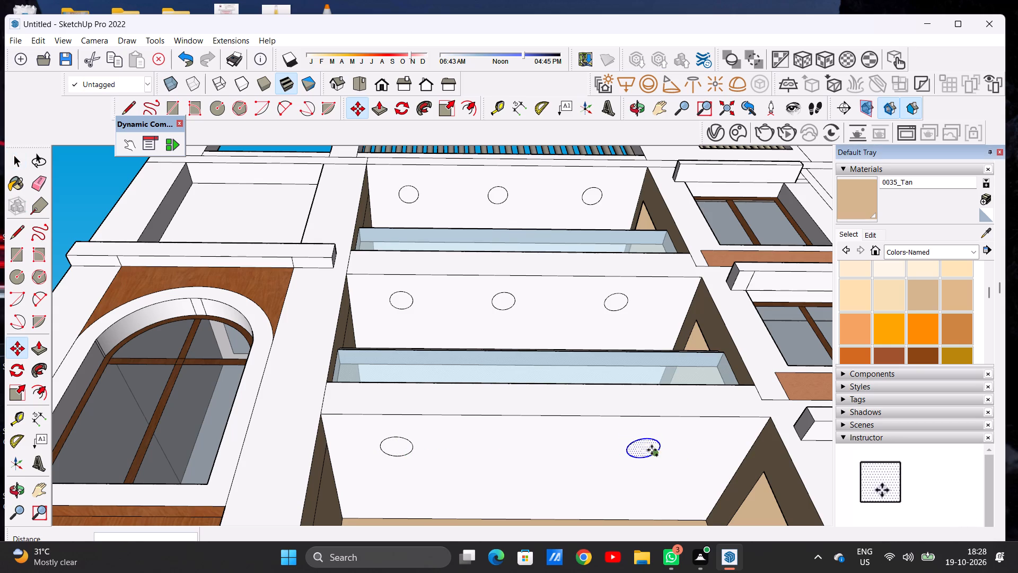
{"action": "left_click", "coordinate": [526, 448]}
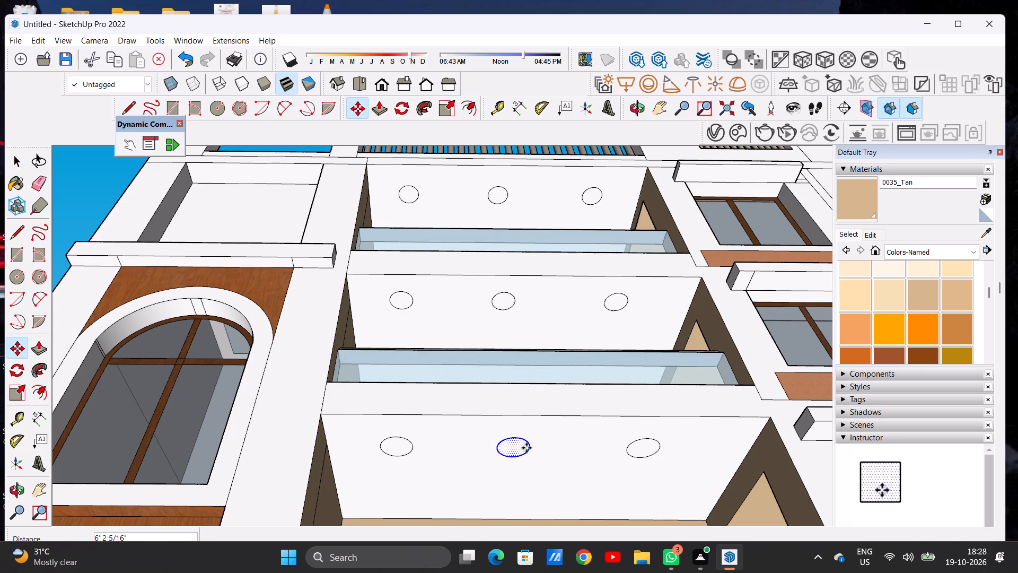
{"action": "key", "text": "space"}
{"action": "scroll", "coordinate": [479, 429], "scroll_direction": "down", "scroll_amount": 4}
{"action": "scroll", "coordinate": [479, 429], "scroll_direction": "up", "scroll_amount": 1}
{"action": "scroll", "coordinate": [479, 429], "scroll_direction": "down", "scroll_amount": 8}
{"action": "scroll", "coordinate": [479, 429], "scroll_direction": "up", "scroll_amount": 1}
{"action": "scroll", "coordinate": [479, 429], "scroll_direction": "down", "scroll_amount": 1}
{"action": "left_click", "coordinate": [481, 238]}
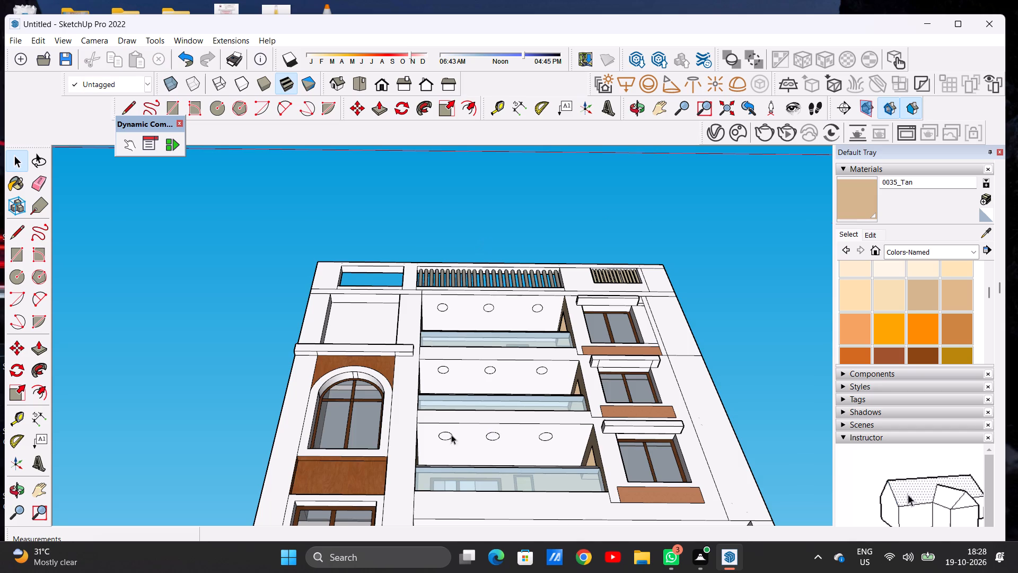
Review the ceiling circles on all three balconies from below, examining the top balcony's ceiling and the overall front facade.
{"action": "scroll", "coordinate": [451, 437], "scroll_direction": "down", "scroll_amount": 5}
{"action": "middle_click_drag", "start_coordinate": [470, 396], "coordinate": [448, 541]}
{"action": "scroll", "coordinate": [451, 380], "scroll_direction": "up", "scroll_amount": 6}
{"action": "middle_click_drag", "start_coordinate": [529, 331], "coordinate": [529, 330]}
{"action": "scroll", "coordinate": [529, 330], "scroll_direction": "up", "scroll_amount": 1}
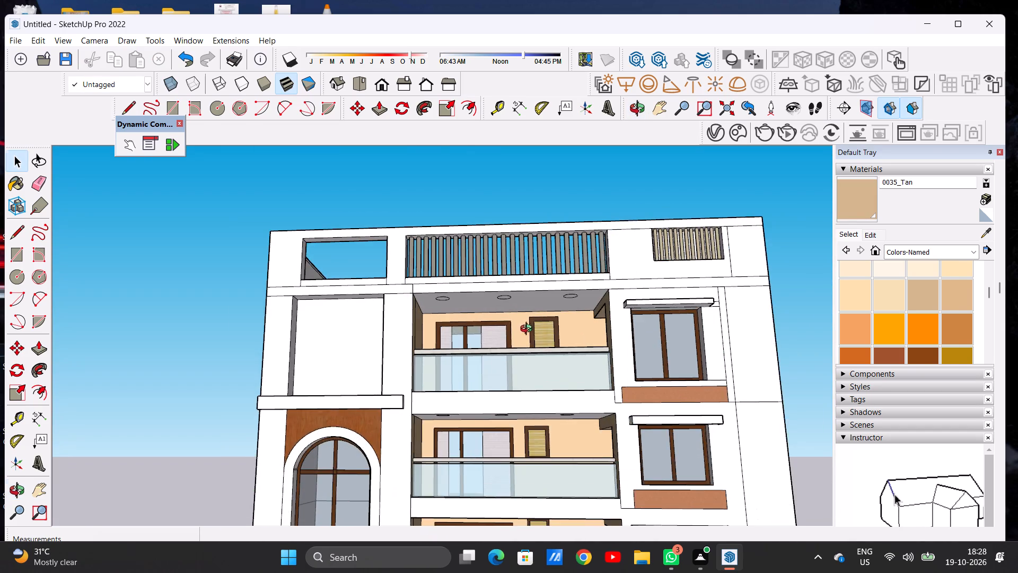
{"action": "middle_click_drag", "start_coordinate": [529, 330], "coordinate": [515, 288]}
{"action": "scroll", "coordinate": [493, 283], "scroll_direction": "up", "scroll_amount": 8}
{"action": "middle_click_drag", "start_coordinate": [495, 299], "coordinate": [503, 289]}
{"action": "scroll", "coordinate": [504, 288], "scroll_direction": "up", "scroll_amount": 1}
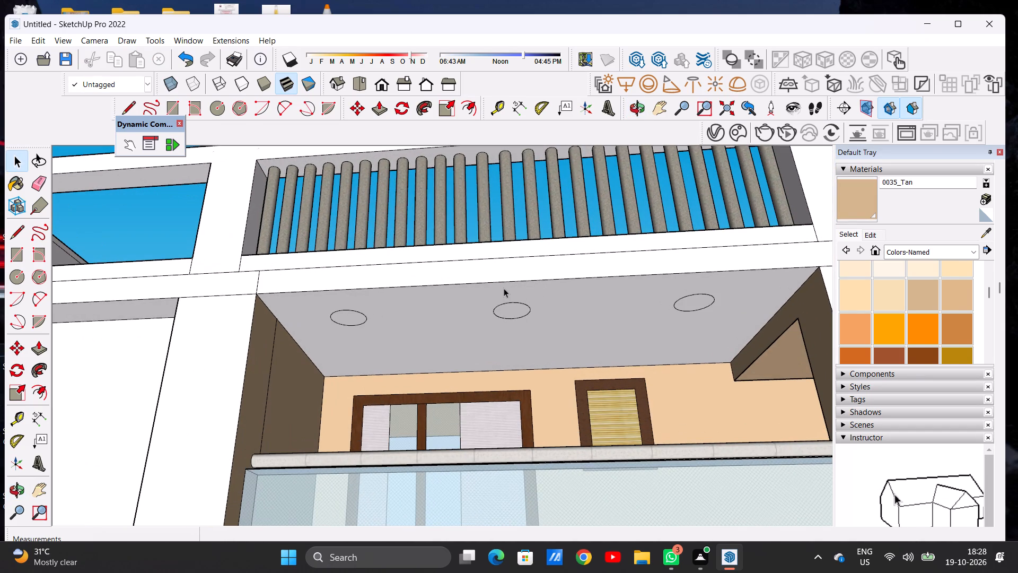
{"action": "scroll", "coordinate": [519, 308], "scroll_direction": "down", "scroll_amount": 4}
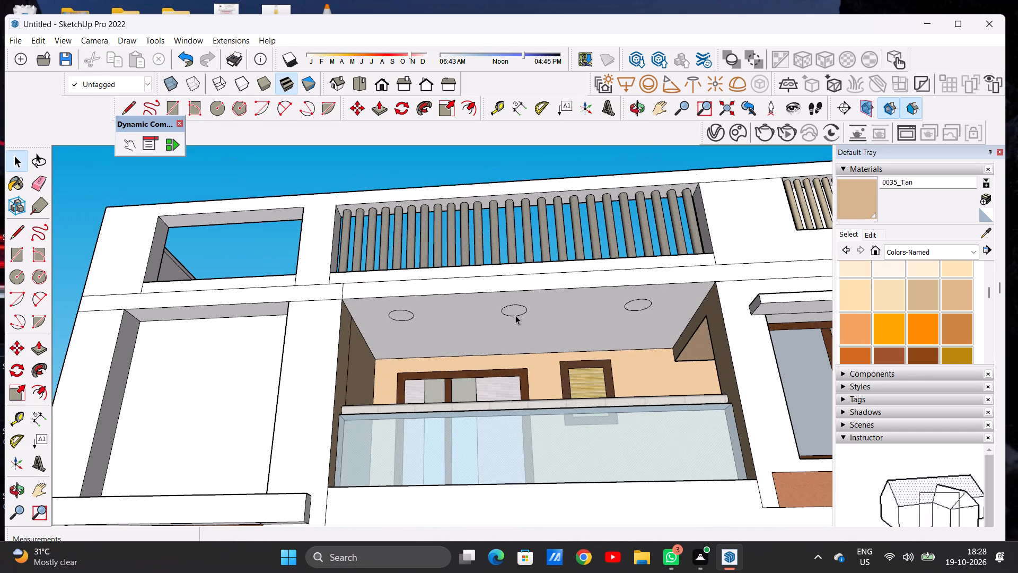
{"action": "scroll", "coordinate": [529, 346], "scroll_direction": "down", "scroll_amount": 19}
{"action": "scroll", "coordinate": [561, 336], "scroll_direction": "up", "scroll_amount": 8}
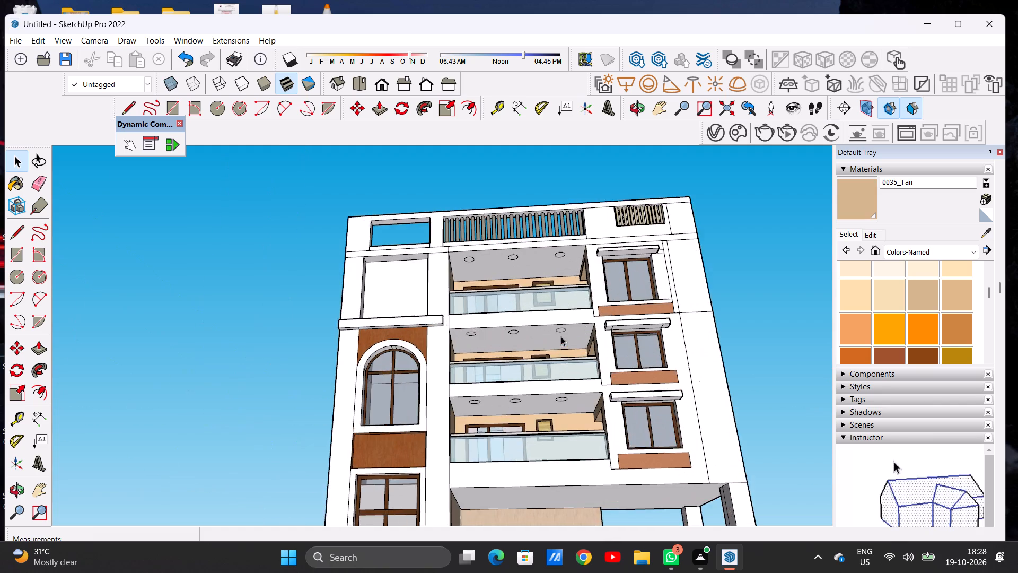
{"action": "middle_click_drag", "start_coordinate": [558, 335], "coordinate": [556, 468]}
{"action": "scroll", "coordinate": [438, 377], "scroll_direction": "down", "scroll_amount": 6}
{"action": "scroll", "coordinate": [495, 350], "scroll_direction": "up", "scroll_amount": 6}
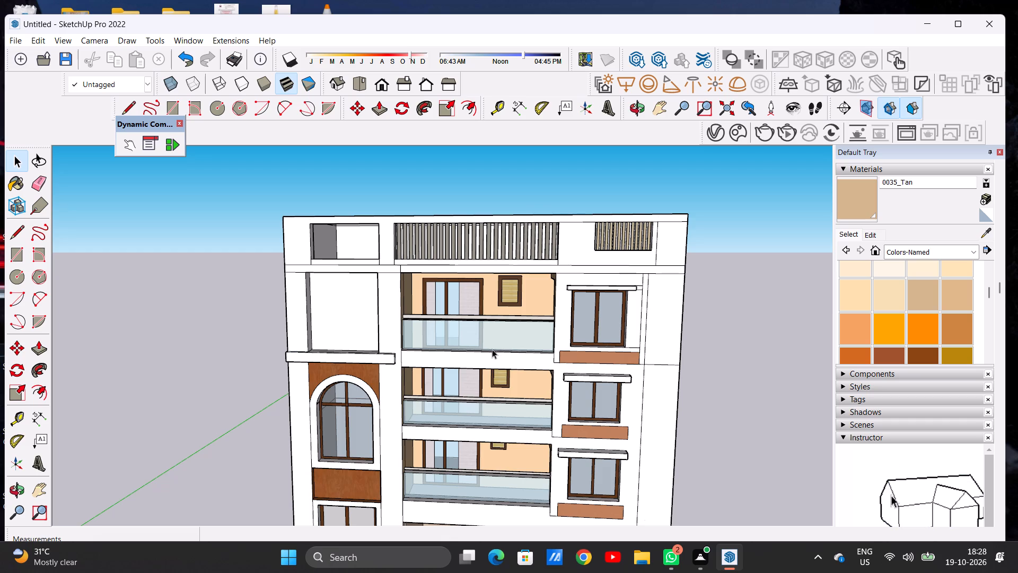
{"action": "scroll", "coordinate": [473, 297], "scroll_direction": "down", "scroll_amount": 16}
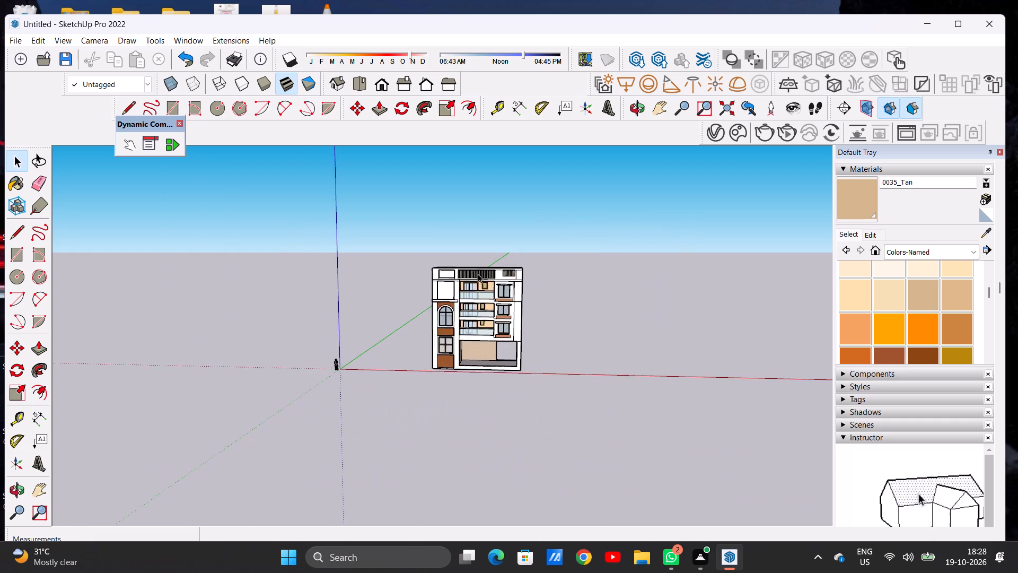
{"action": "scroll", "coordinate": [478, 274], "scroll_direction": "up", "scroll_amount": 2}
{"action": "scroll", "coordinate": [478, 274], "scroll_direction": "down", "scroll_amount": 1}
{"action": "scroll", "coordinate": [478, 274], "scroll_direction": "up", "scroll_amount": 14}
{"action": "middle_click_drag", "start_coordinate": [496, 323], "coordinate": [490, 219]}
{"action": "scroll", "coordinate": [458, 309], "scroll_direction": "up", "scroll_amount": 8}
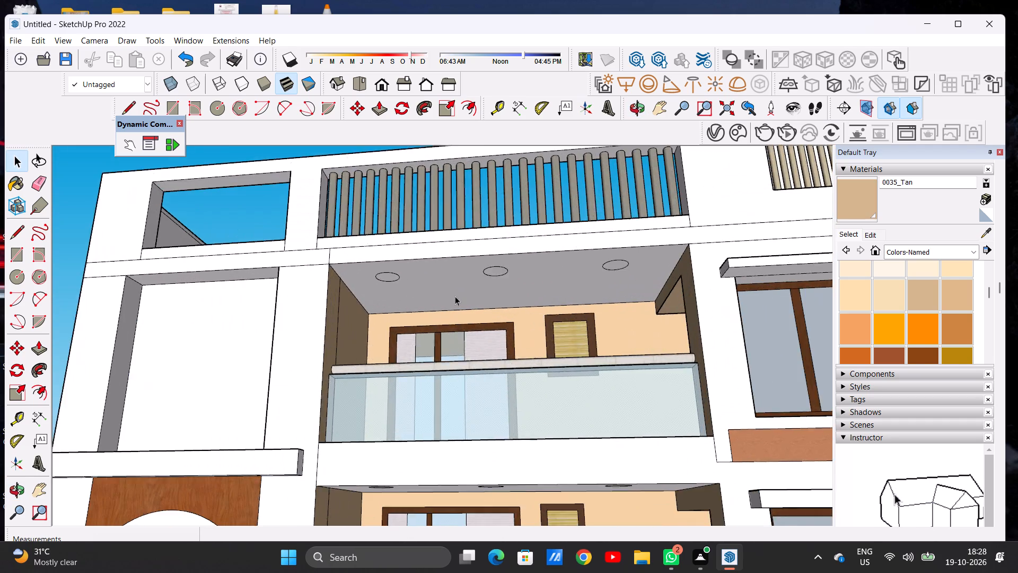
{"action": "middle_click_drag", "start_coordinate": [472, 281], "coordinate": [490, 301]}
{"action": "scroll", "coordinate": [469, 260], "scroll_direction": "down", "scroll_amount": 13}
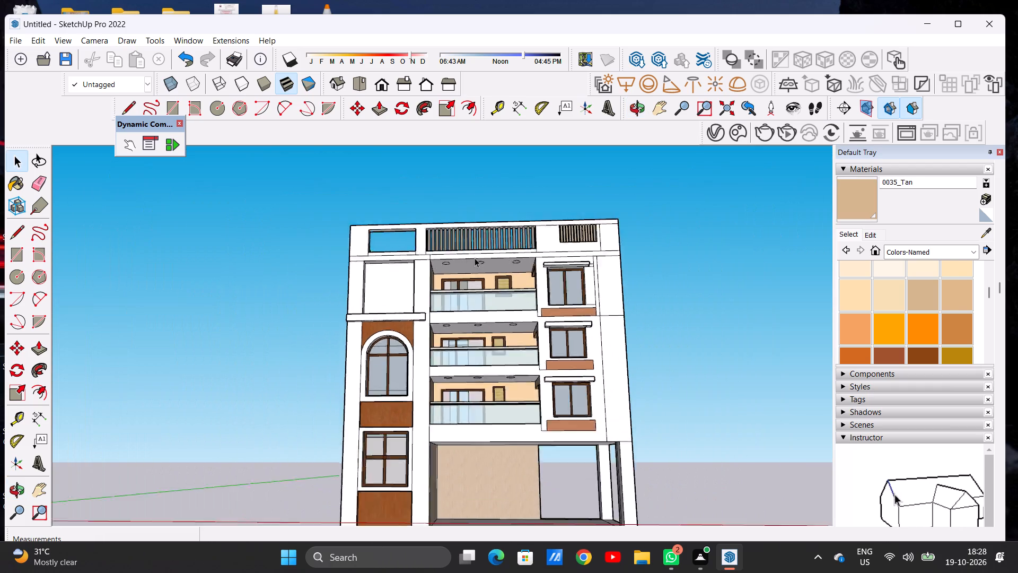
{"action": "scroll", "coordinate": [475, 258], "scroll_direction": "down", "scroll_amount": 7}
{"action": "scroll", "coordinate": [514, 355], "scroll_direction": "up", "scroll_amount": 6}
{"action": "middle_click_drag", "start_coordinate": [382, 304], "coordinate": [323, 357]}
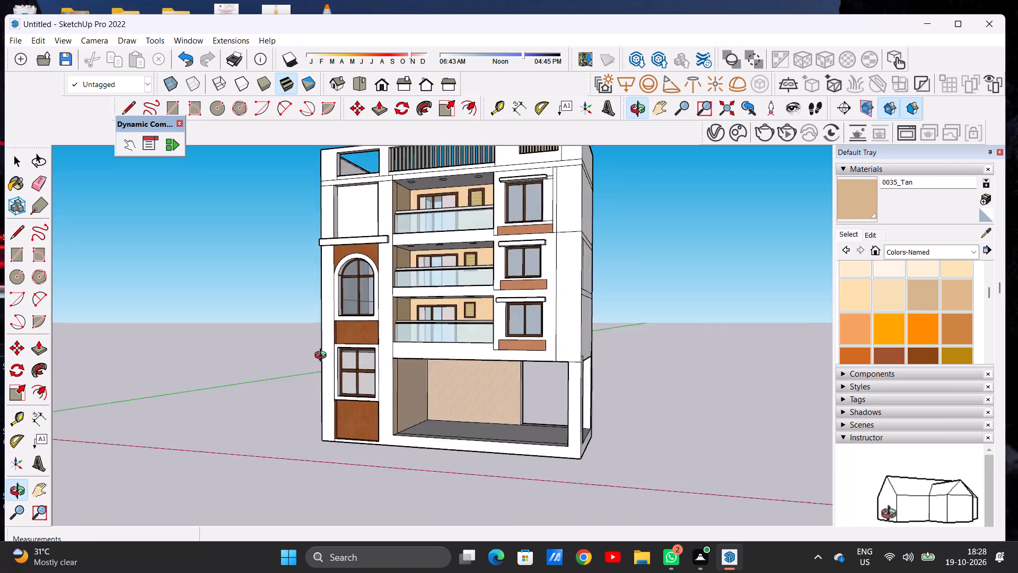
{"action": "middle_click_drag", "start_coordinate": [323, 357], "coordinate": [397, 386]}
{"action": "scroll", "coordinate": [424, 371], "scroll_direction": "down", "scroll_amount": 5}
{"action": "scroll", "coordinate": [440, 232], "scroll_direction": "up", "scroll_amount": 9}
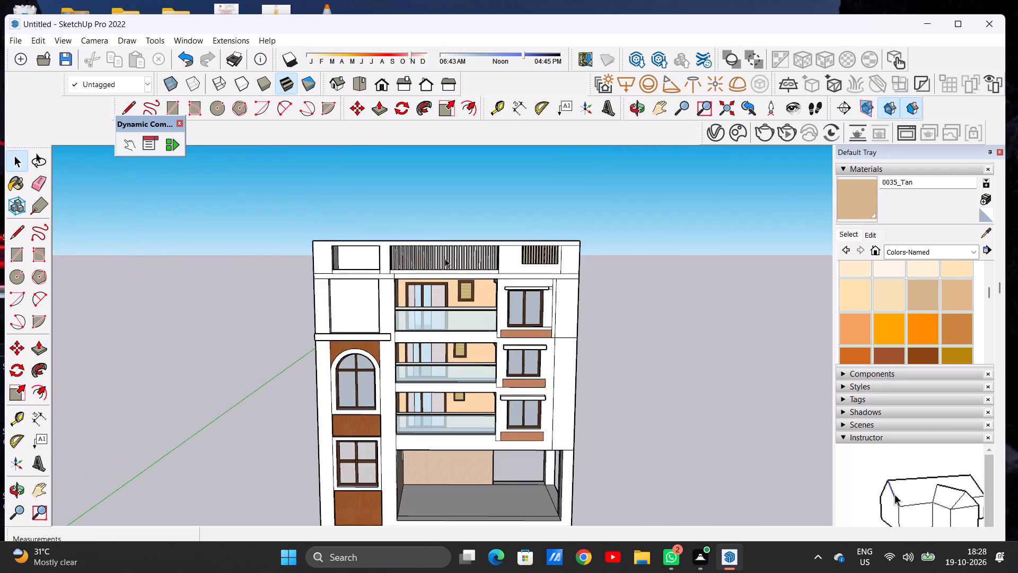
{"action": "scroll", "coordinate": [445, 258], "scroll_direction": "up", "scroll_amount": 4}
{"action": "middle_click_drag", "start_coordinate": [442, 300], "coordinate": [435, 201]}
{"action": "scroll", "coordinate": [464, 283], "scroll_direction": "up", "scroll_amount": 4}
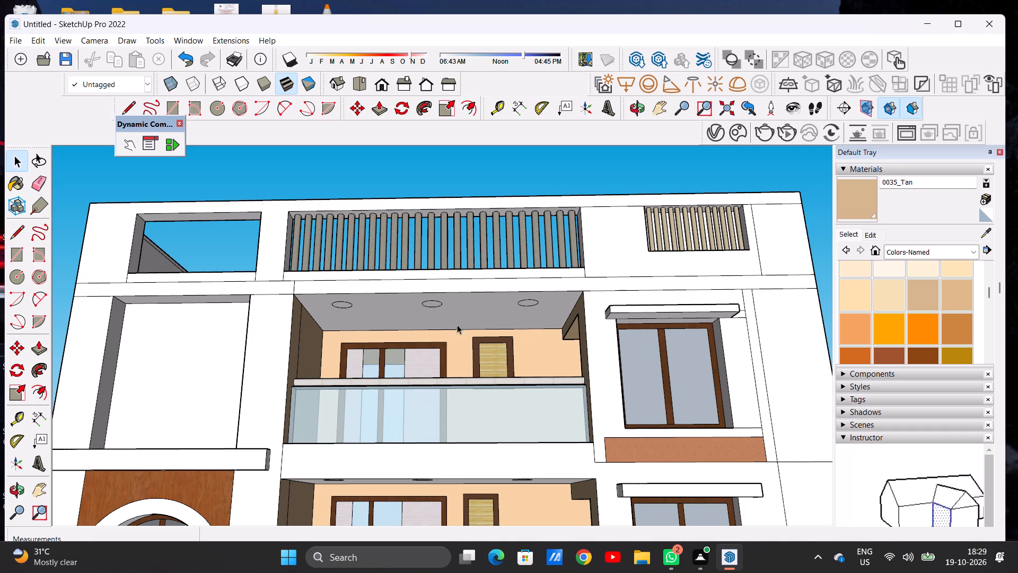
Paint the ceilings of all three balconies with 0036_BurlyWood, leaving the three circles on each ceiling unpainted.
{"action": "middle_click_drag", "start_coordinate": [457, 325], "coordinate": [465, 291]}
{"action": "scroll", "coordinate": [470, 299], "scroll_direction": "up", "scroll_amount": 2}
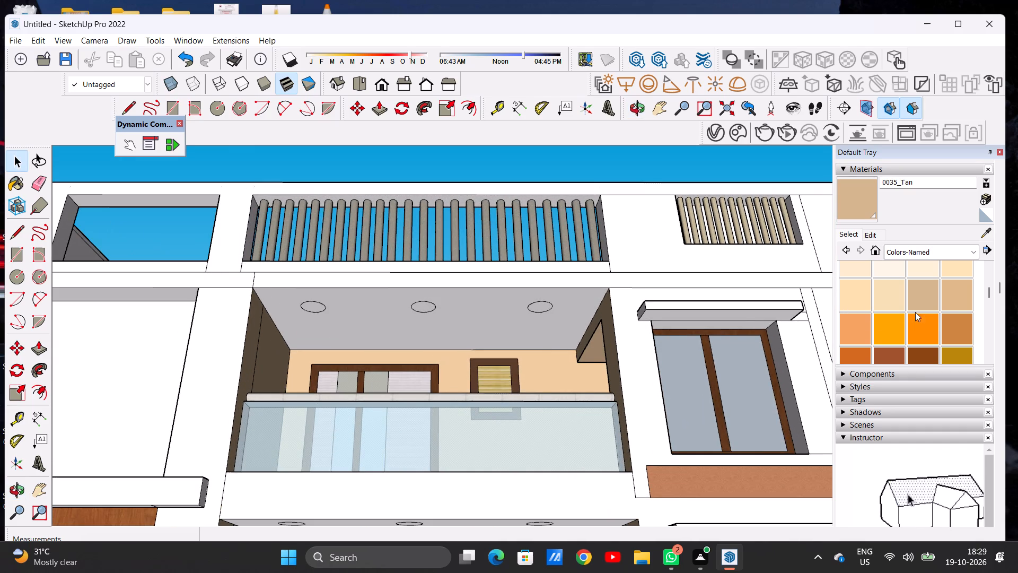
{"action": "left_click", "coordinate": [949, 296]}
{"action": "left_click", "coordinate": [469, 318]}
{"action": "scroll", "coordinate": [469, 308], "scroll_direction": "up", "scroll_amount": 7}
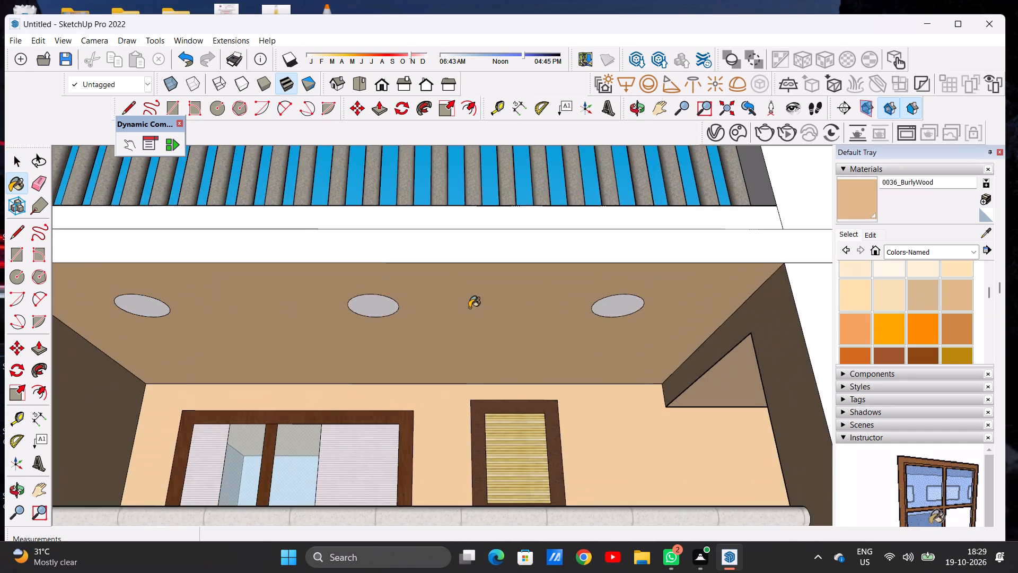
{"action": "scroll", "coordinate": [501, 300], "scroll_direction": "down", "scroll_amount": 20}
{"action": "scroll", "coordinate": [501, 300], "scroll_direction": "down", "scroll_amount": 1}
{"action": "scroll", "coordinate": [455, 281], "scroll_direction": "down", "scroll_amount": 4}
{"action": "scroll", "coordinate": [460, 337], "scroll_direction": "up", "scroll_amount": 2}
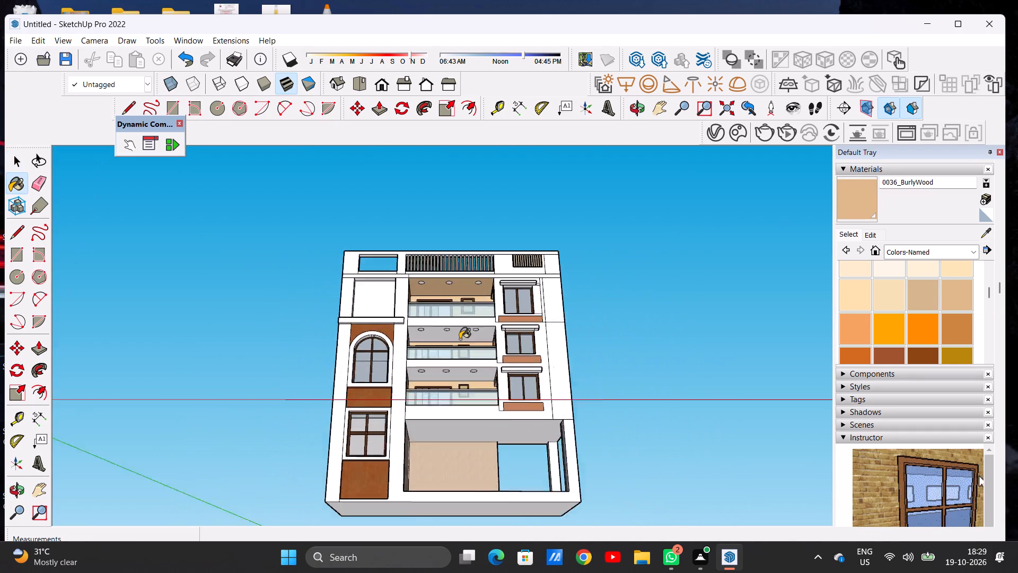
{"action": "scroll", "coordinate": [460, 339], "scroll_direction": "up", "scroll_amount": 13}
{"action": "left_click", "coordinate": [454, 317]}
{"action": "scroll", "coordinate": [457, 312], "scroll_direction": "down", "scroll_amount": 12}
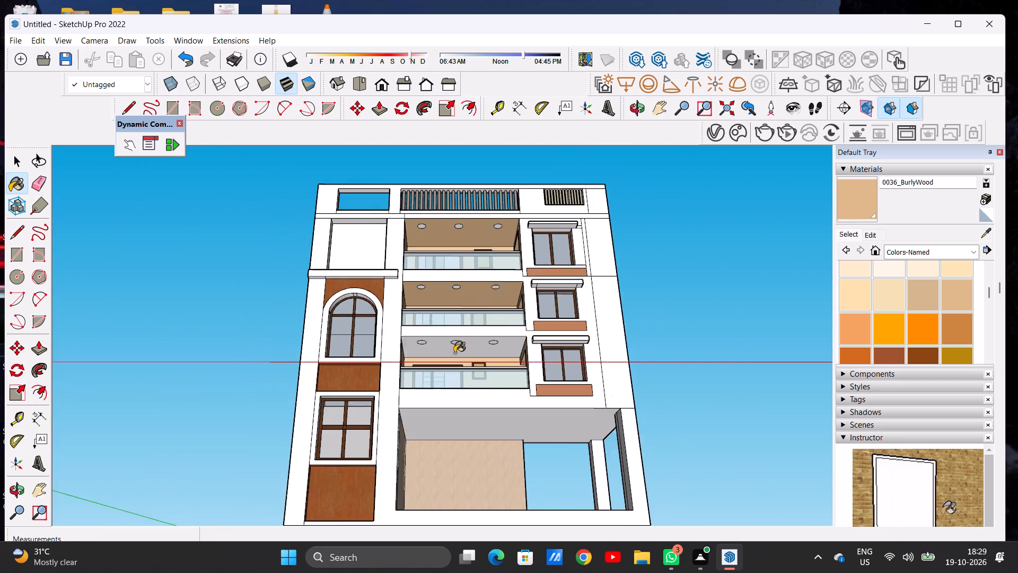
{"action": "scroll", "coordinate": [445, 364], "scroll_direction": "up", "scroll_amount": 14}
{"action": "left_click", "coordinate": [419, 310]}
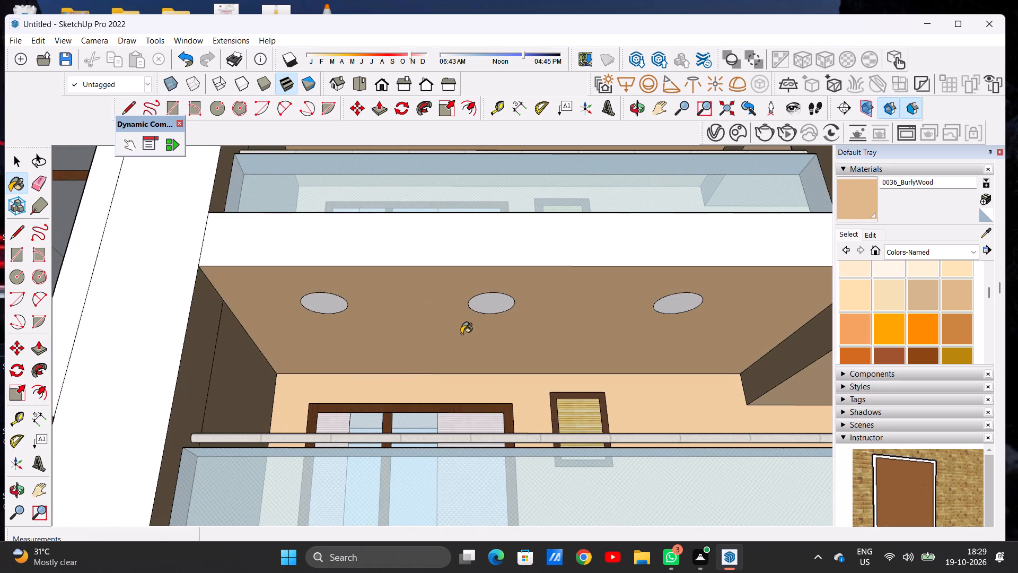
Review the painted balcony ceilings and the whole building from the front, from the side and from below.
{"action": "scroll", "coordinate": [462, 334], "scroll_direction": "down", "scroll_amount": 13}
{"action": "middle_click_drag", "start_coordinate": [469, 311], "coordinate": [469, 363]}
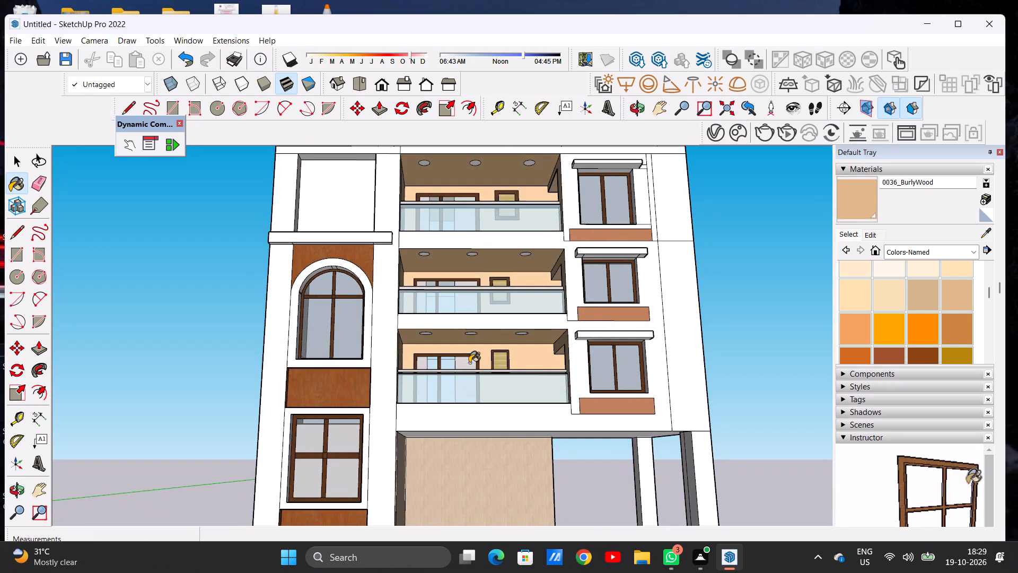
{"action": "scroll", "coordinate": [486, 321], "scroll_direction": "down", "scroll_amount": 1}
{"action": "scroll", "coordinate": [469, 249], "scroll_direction": "up", "scroll_amount": 3}
{"action": "scroll", "coordinate": [454, 321], "scroll_direction": "down", "scroll_amount": 5}
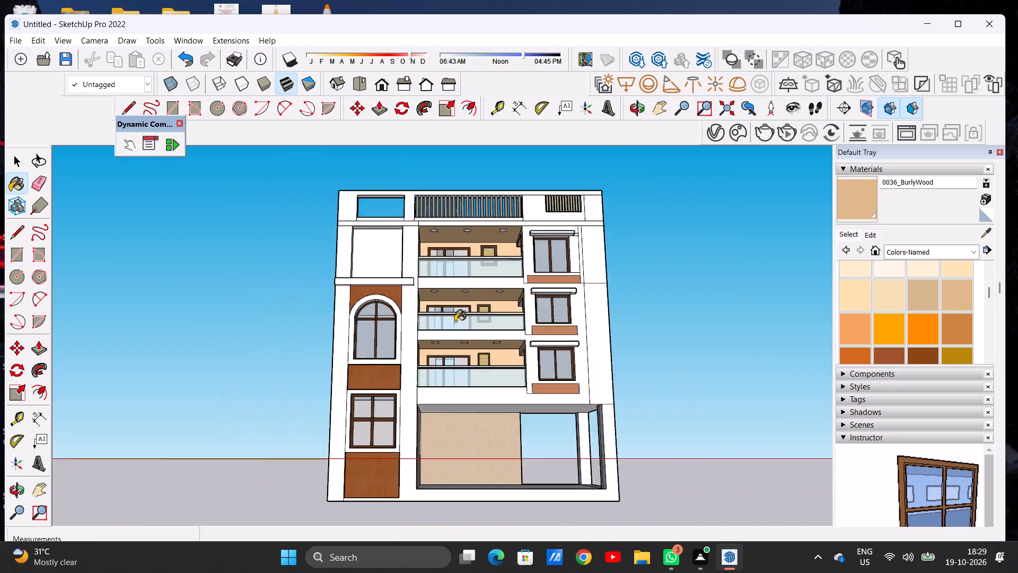
{"action": "scroll", "coordinate": [455, 322], "scroll_direction": "down", "scroll_amount": 10}
{"action": "scroll", "coordinate": [475, 315], "scroll_direction": "up", "scroll_amount": 8}
{"action": "middle_click_drag", "start_coordinate": [464, 266], "coordinate": [297, 234]}
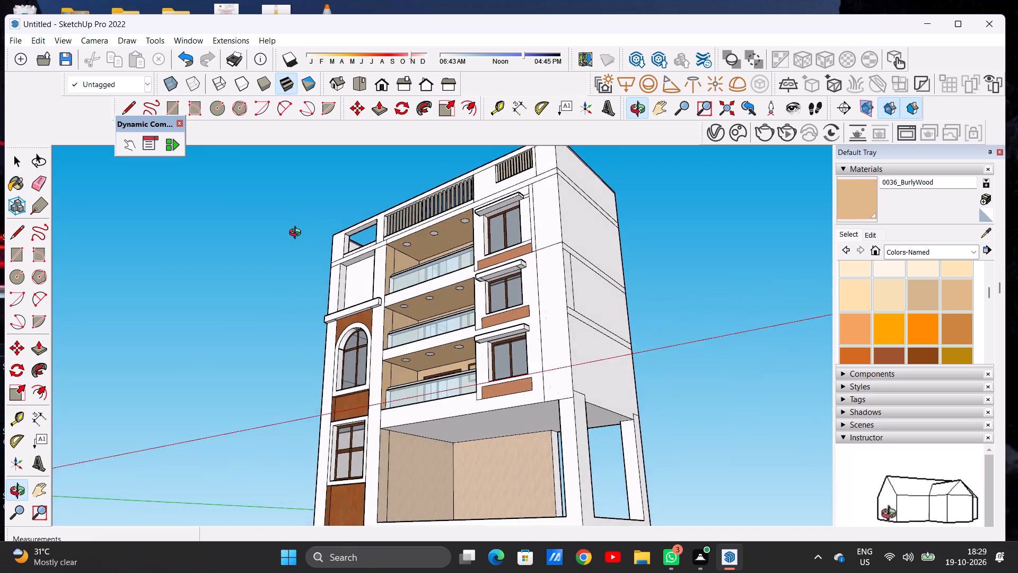
{"action": "middle_click_drag", "start_coordinate": [297, 234], "coordinate": [456, 314]}
{"action": "scroll", "coordinate": [472, 308], "scroll_direction": "down", "scroll_amount": 6}
{"action": "scroll", "coordinate": [483, 396], "scroll_direction": "up", "scroll_amount": 4}
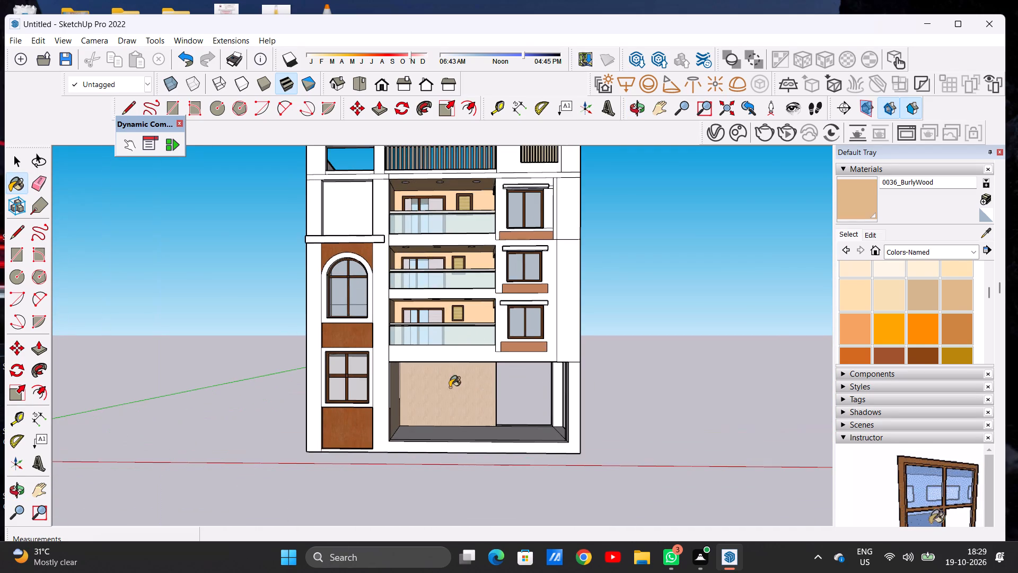
{"action": "scroll", "coordinate": [427, 377], "scroll_direction": "down", "scroll_amount": 1}
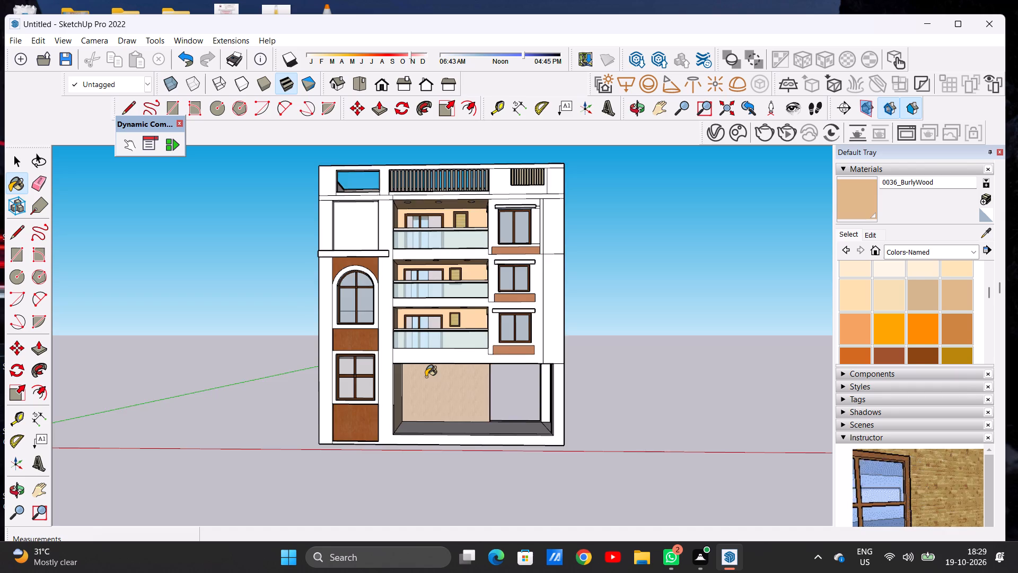
{"action": "scroll", "coordinate": [427, 377], "scroll_direction": "down", "scroll_amount": 14}
{"action": "scroll", "coordinate": [428, 342], "scroll_direction": "up", "scroll_amount": 8}
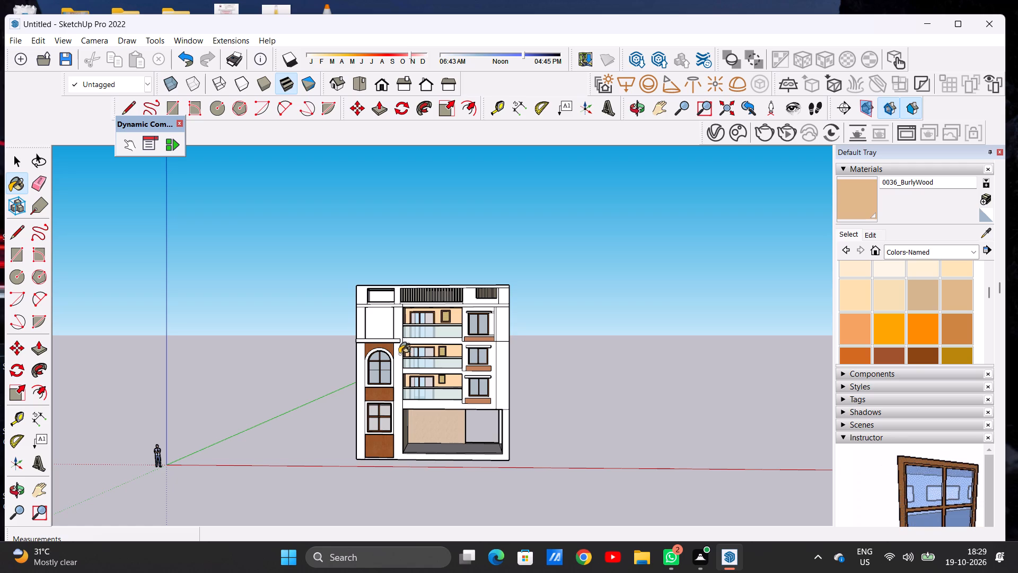
{"action": "scroll", "coordinate": [414, 348], "scroll_direction": "down", "scroll_amount": 7}
{"action": "scroll", "coordinate": [417, 338], "scroll_direction": "up", "scroll_amount": 7}
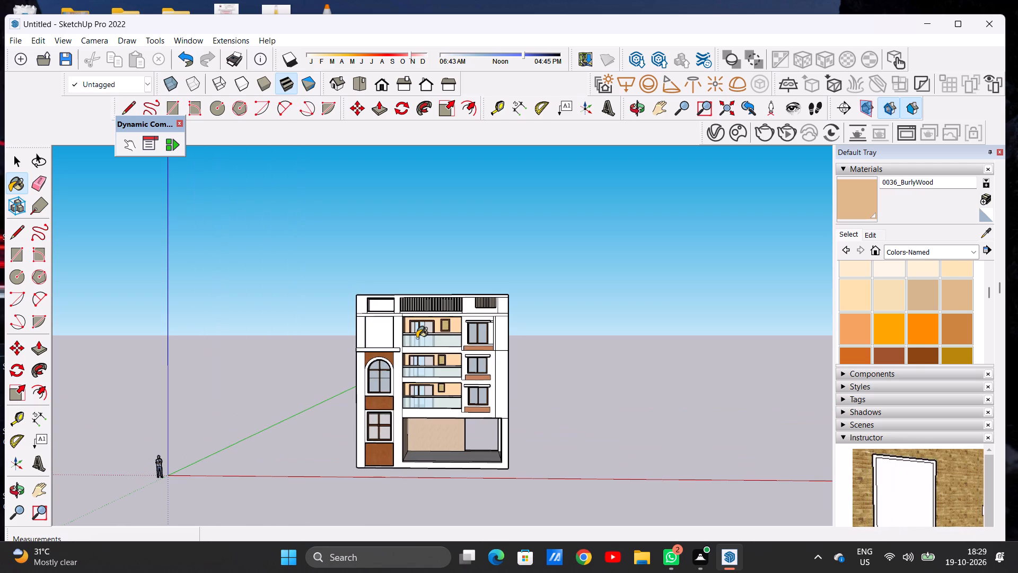
{"action": "scroll", "coordinate": [439, 363], "scroll_direction": "down", "scroll_amount": 4}
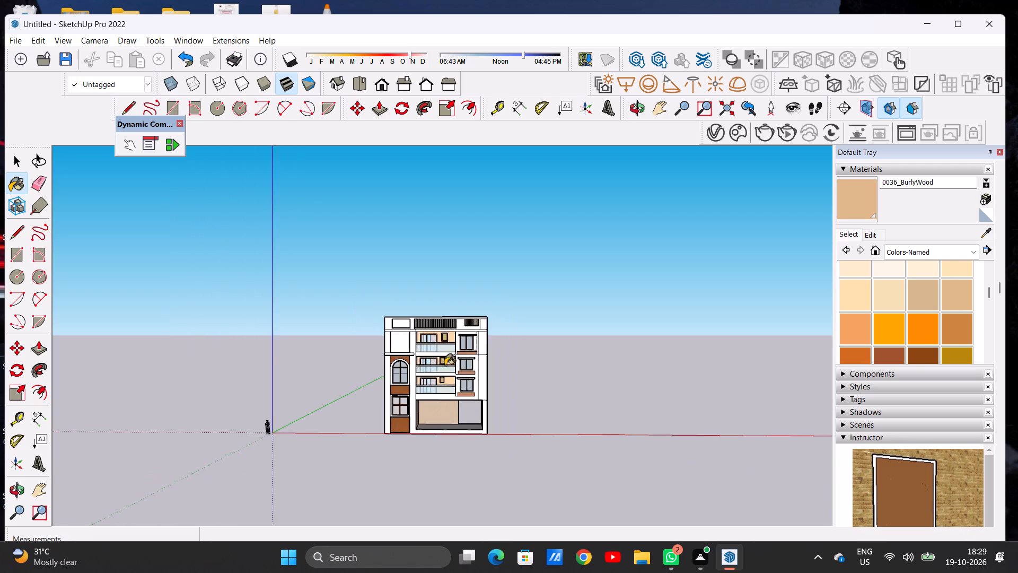
{"action": "scroll", "coordinate": [425, 377], "scroll_direction": "up", "scroll_amount": 12}
{"action": "middle_click_drag", "start_coordinate": [450, 398], "coordinate": [454, 272]}
{"action": "scroll", "coordinate": [470, 339], "scroll_direction": "up", "scroll_amount": 2}
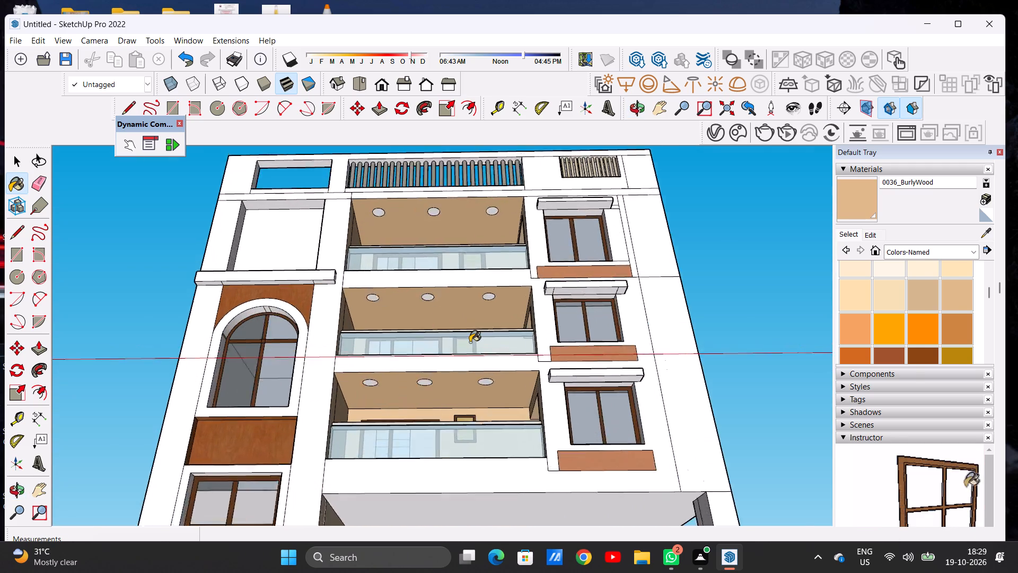
{"action": "scroll", "coordinate": [470, 342], "scroll_direction": "up", "scroll_amount": 3}
{"action": "scroll", "coordinate": [439, 352], "scroll_direction": "down", "scroll_amount": 4}
Paint the band above the top balcony and the front wall around the lower balconies and windows with 0036_BurlyWood.
{"action": "middle_click_drag", "start_coordinate": [438, 343], "coordinate": [439, 414]}
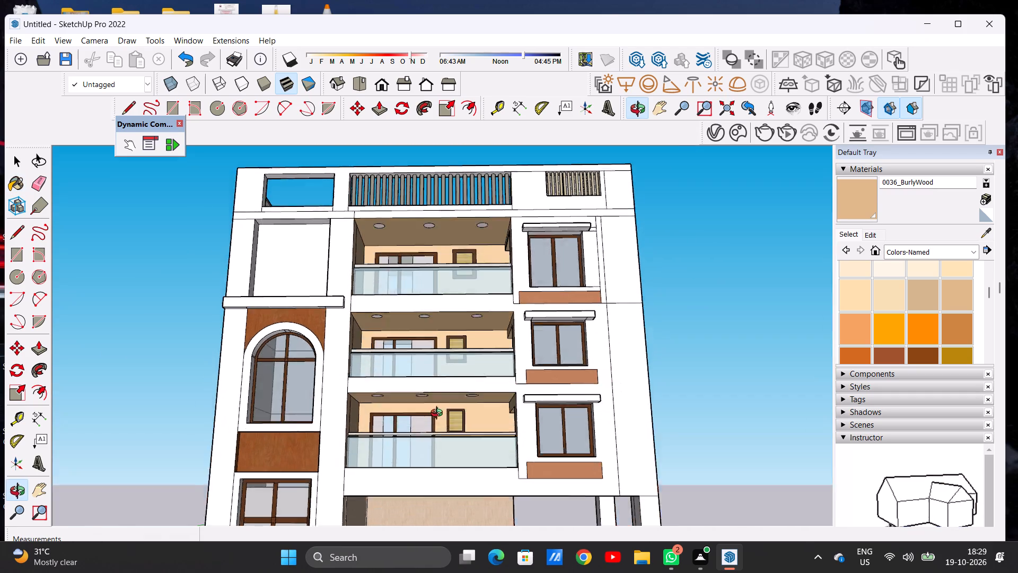
{"action": "middle_click_drag", "start_coordinate": [439, 414], "coordinate": [439, 460]}
{"action": "scroll", "coordinate": [424, 229], "scroll_direction": "up", "scroll_amount": 5}
{"action": "left_click", "coordinate": [419, 212]}
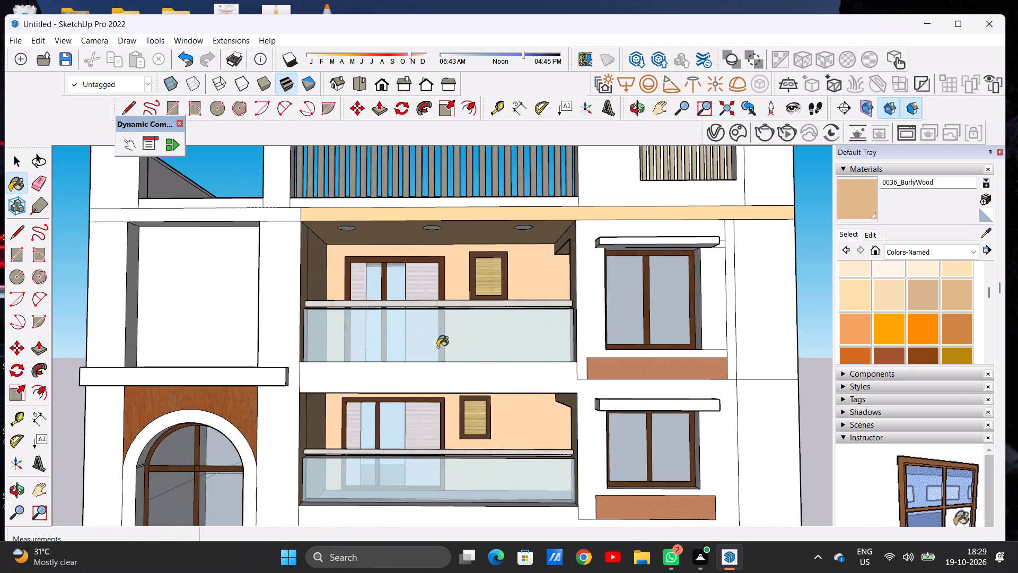
{"action": "left_click", "coordinate": [435, 380]}
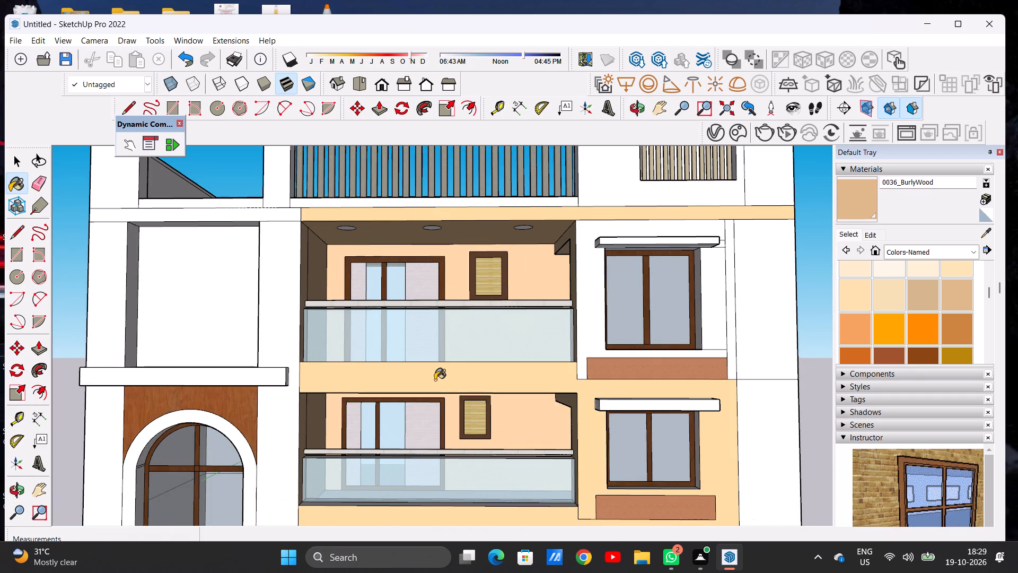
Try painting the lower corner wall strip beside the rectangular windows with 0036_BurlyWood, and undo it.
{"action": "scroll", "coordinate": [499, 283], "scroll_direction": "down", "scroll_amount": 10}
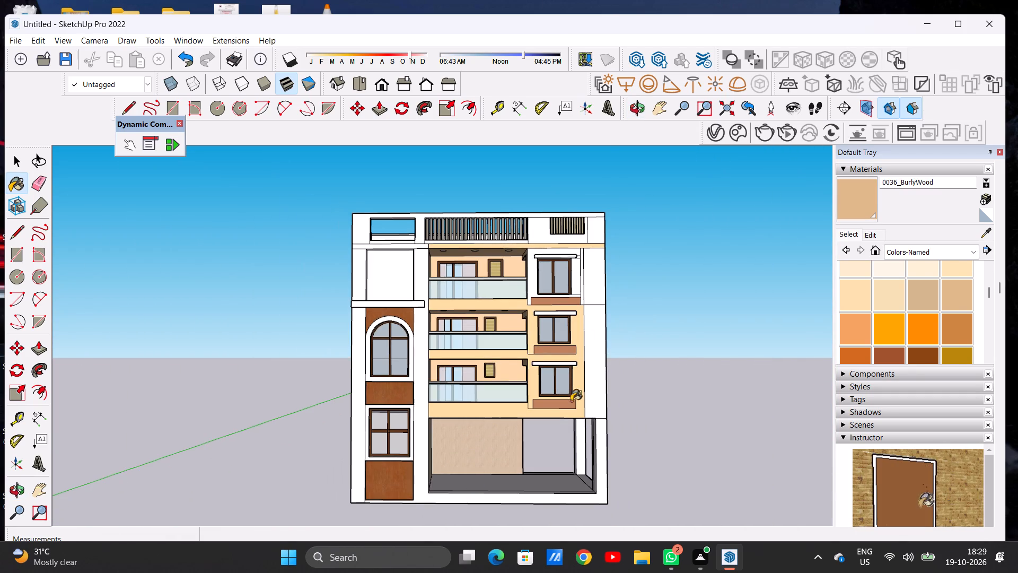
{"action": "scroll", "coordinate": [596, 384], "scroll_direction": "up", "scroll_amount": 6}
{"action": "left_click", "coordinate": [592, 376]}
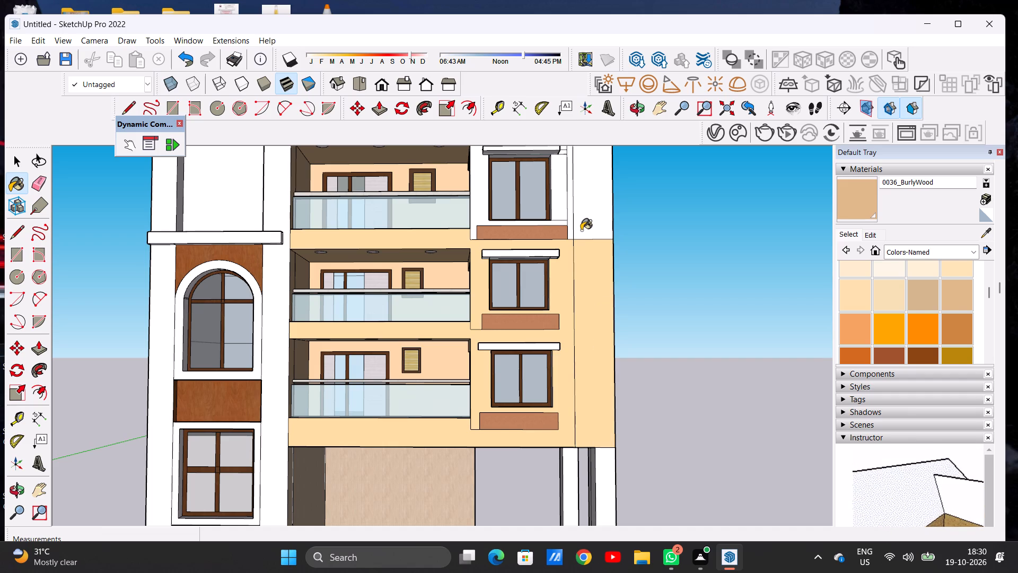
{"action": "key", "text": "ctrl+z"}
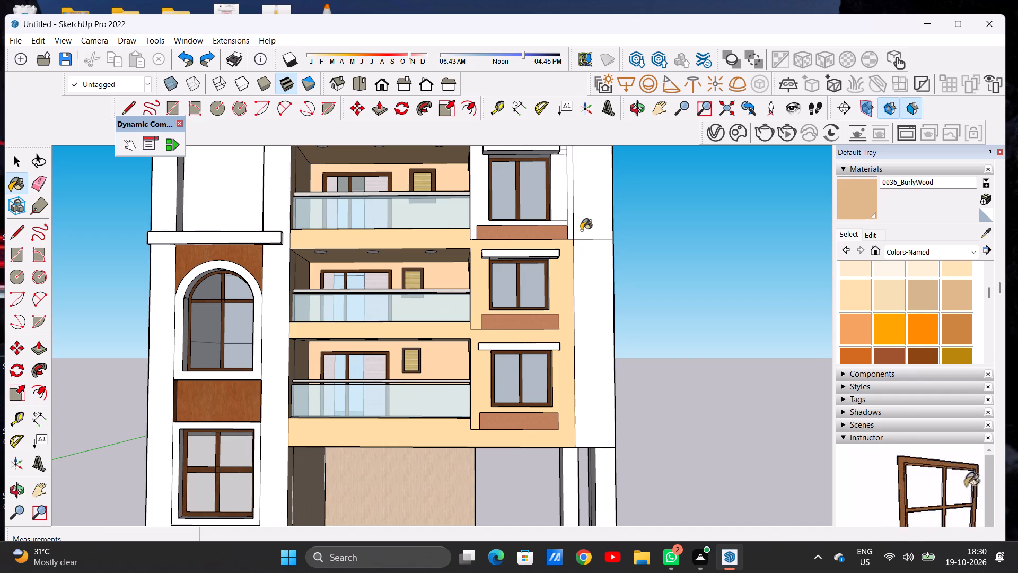
Paint the top-floor and lower sections of the corner wall strip beside the rectangular windows with 0036_BurlyWood.
{"action": "scroll", "coordinate": [581, 230], "scroll_direction": "down", "scroll_amount": 8}
{"action": "scroll", "coordinate": [581, 233], "scroll_direction": "up", "scroll_amount": 1}
{"action": "scroll", "coordinate": [581, 235], "scroll_direction": "down", "scroll_amount": 1}
{"action": "scroll", "coordinate": [581, 235], "scroll_direction": "up", "scroll_amount": 1}
{"action": "scroll", "coordinate": [581, 235], "scroll_direction": "down", "scroll_amount": 4}
{"action": "scroll", "coordinate": [580, 215], "scroll_direction": "up", "scroll_amount": 6}
{"action": "left_click", "coordinate": [581, 212]}
{"action": "left_click", "coordinate": [594, 268]}
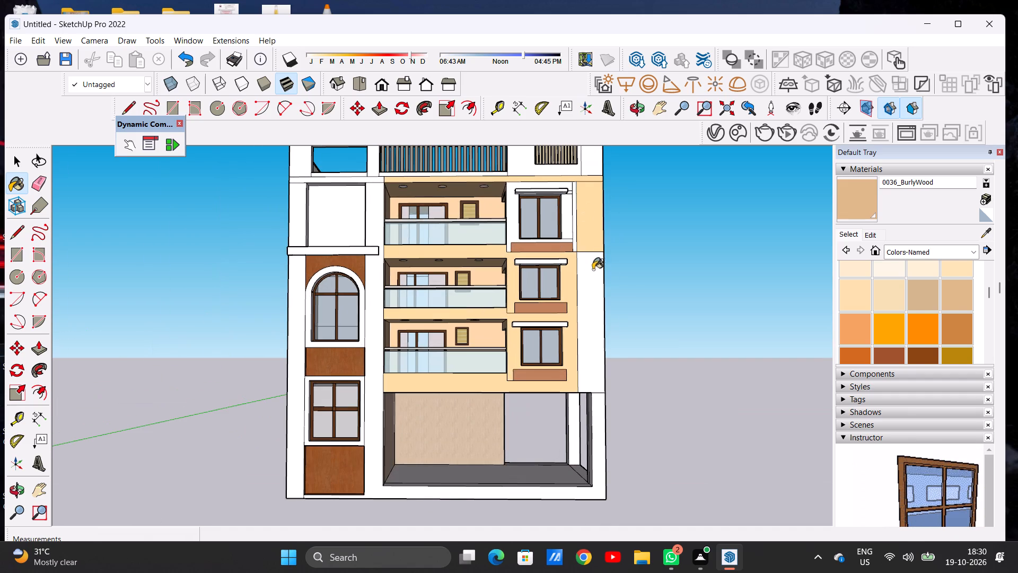
Paint the remaining white wall areas around the top-floor rectangular window with 0036_BurlyWood, including the narrow strips beside and below it.
{"action": "scroll", "coordinate": [582, 314], "scroll_direction": "down", "scroll_amount": 4}
{"action": "scroll", "coordinate": [576, 270], "scroll_direction": "up", "scroll_amount": 12}
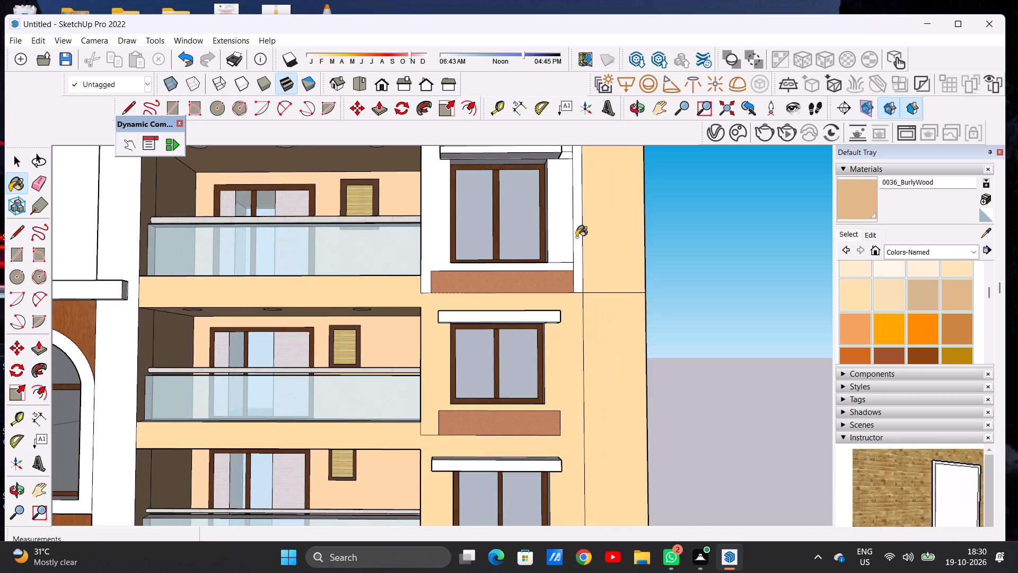
{"action": "left_click", "coordinate": [576, 237]}
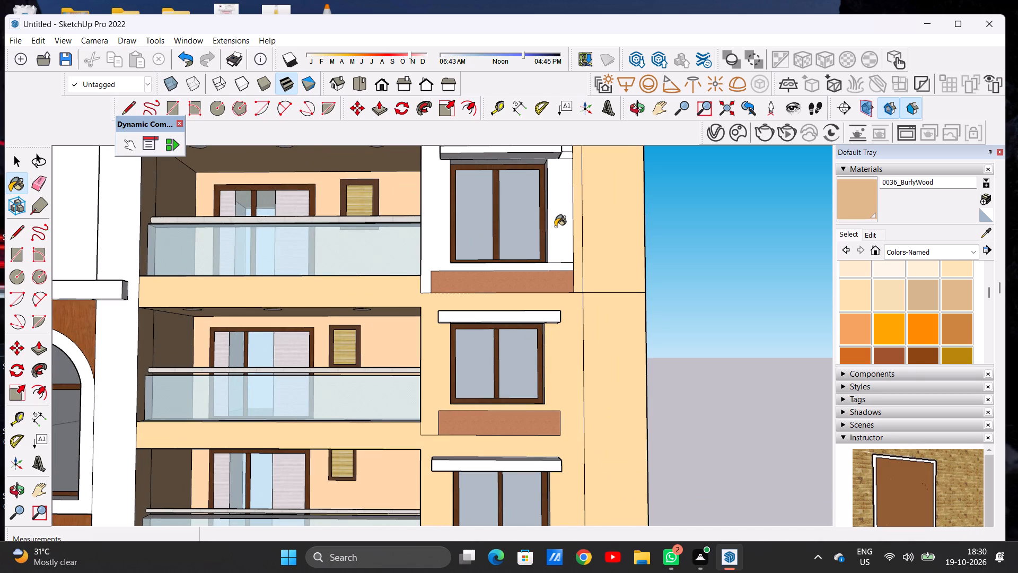
{"action": "left_click", "coordinate": [555, 227]}
{"action": "scroll", "coordinate": [549, 269], "scroll_direction": "up", "scroll_amount": 4}
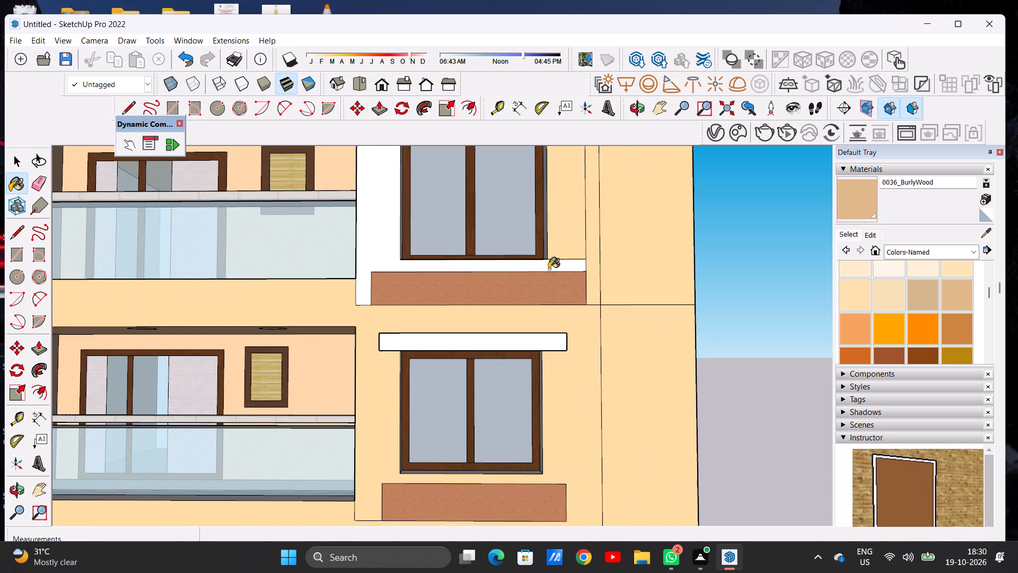
{"action": "left_click", "coordinate": [553, 263]}
{"action": "scroll", "coordinate": [440, 314], "scroll_direction": "down", "scroll_amount": 10}
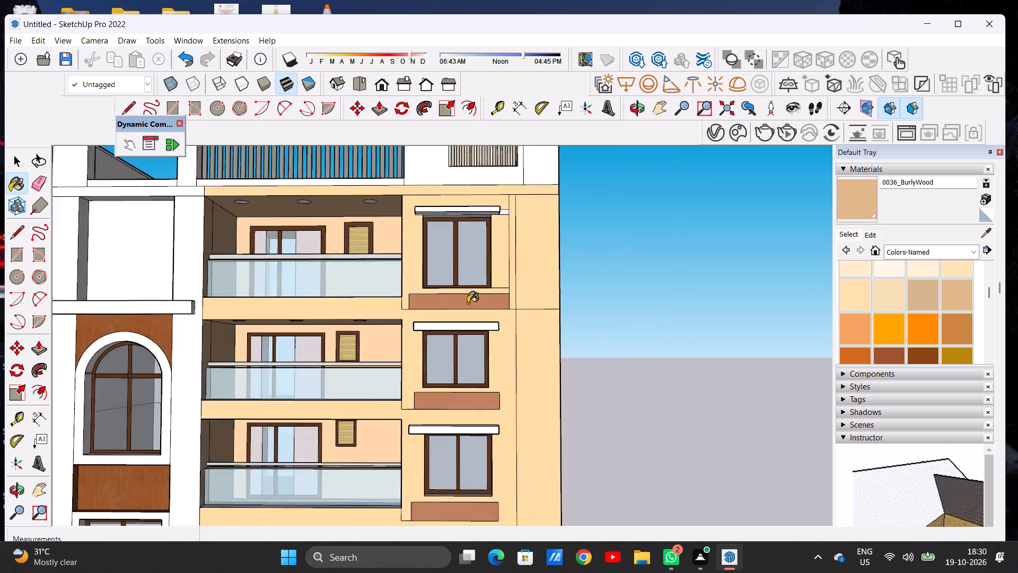
{"action": "scroll", "coordinate": [468, 303], "scroll_direction": "down", "scroll_amount": 3}
{"action": "scroll", "coordinate": [496, 258], "scroll_direction": "up", "scroll_amount": 11}
{"action": "left_click", "coordinate": [484, 235]}
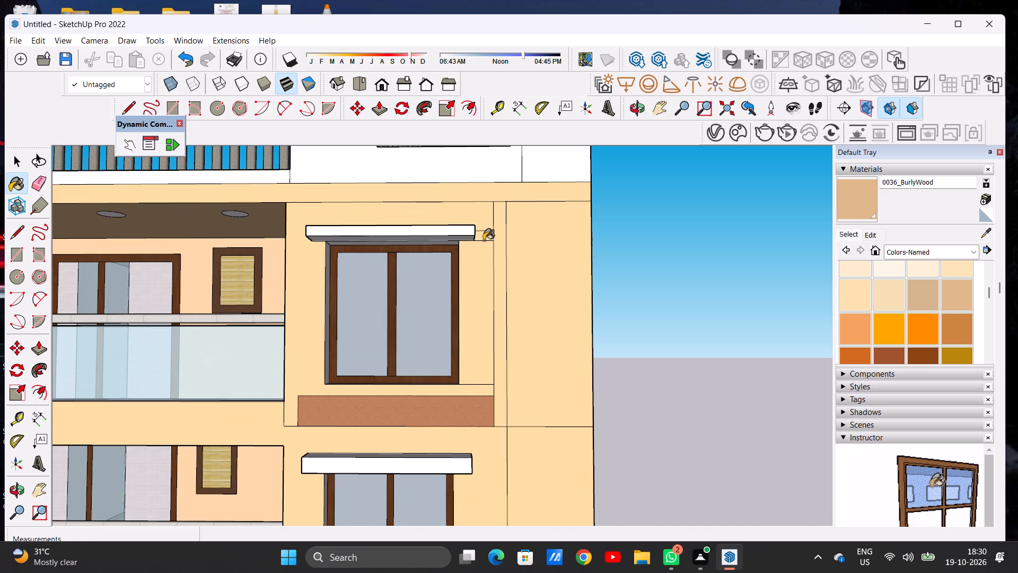
Examine the painted window side, the balconies and the overall front facade from several angles.
{"action": "scroll", "coordinate": [477, 293], "scroll_direction": "down", "scroll_amount": 9}
{"action": "middle_click_drag", "start_coordinate": [368, 306], "coordinate": [391, 333]}
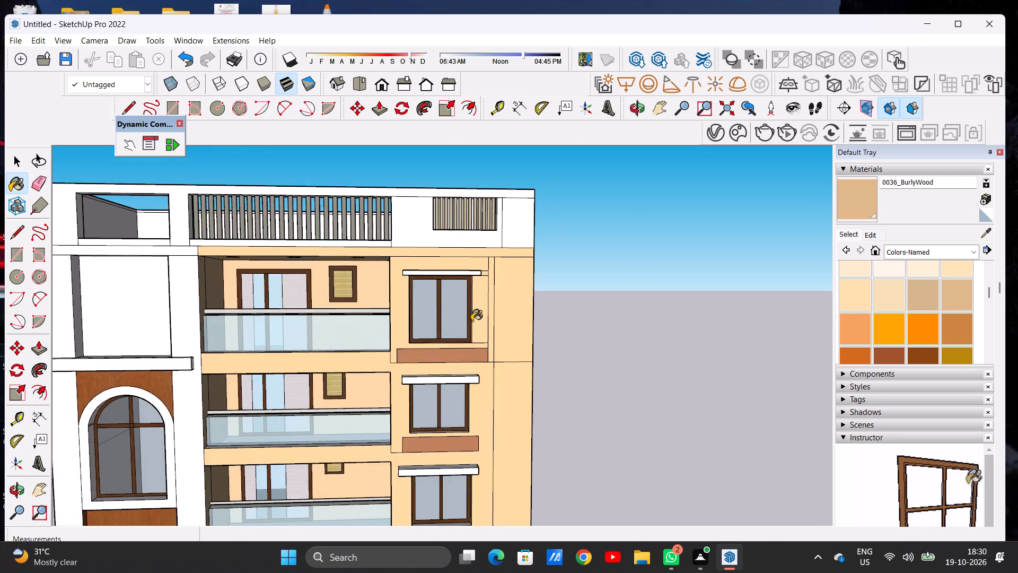
{"action": "scroll", "coordinate": [472, 314], "scroll_direction": "down", "scroll_amount": 7}
{"action": "scroll", "coordinate": [470, 419], "scroll_direction": "up", "scroll_amount": 8}
{"action": "middle_click_drag", "start_coordinate": [388, 417], "coordinate": [426, 405]}
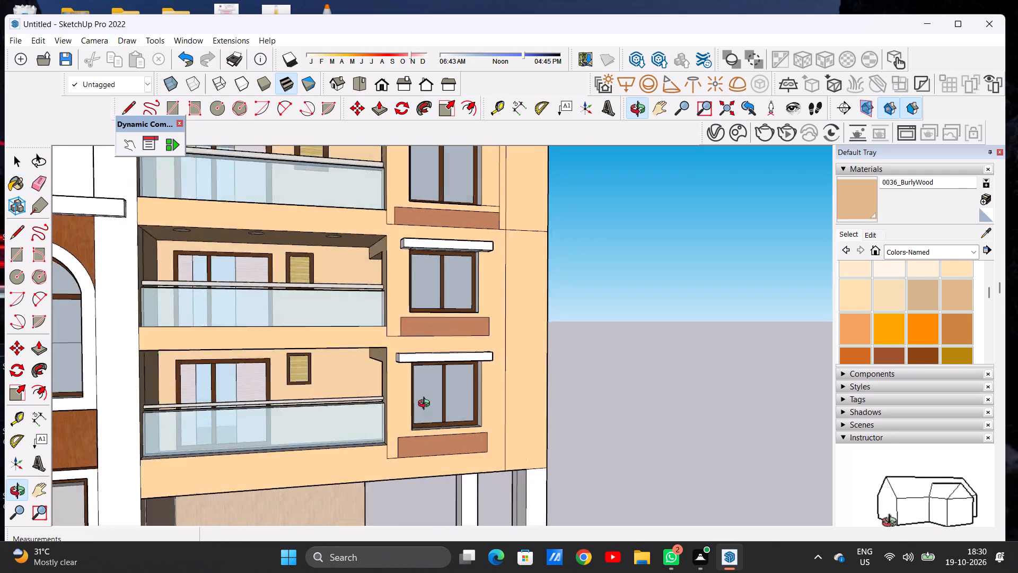
{"action": "middle_click_drag", "start_coordinate": [426, 405], "coordinate": [367, 411]}
{"action": "scroll", "coordinate": [485, 385], "scroll_direction": "down", "scroll_amount": 7}
{"action": "scroll", "coordinate": [522, 376], "scroll_direction": "up", "scroll_amount": 1}
{"action": "scroll", "coordinate": [522, 376], "scroll_direction": "down", "scroll_amount": 8}
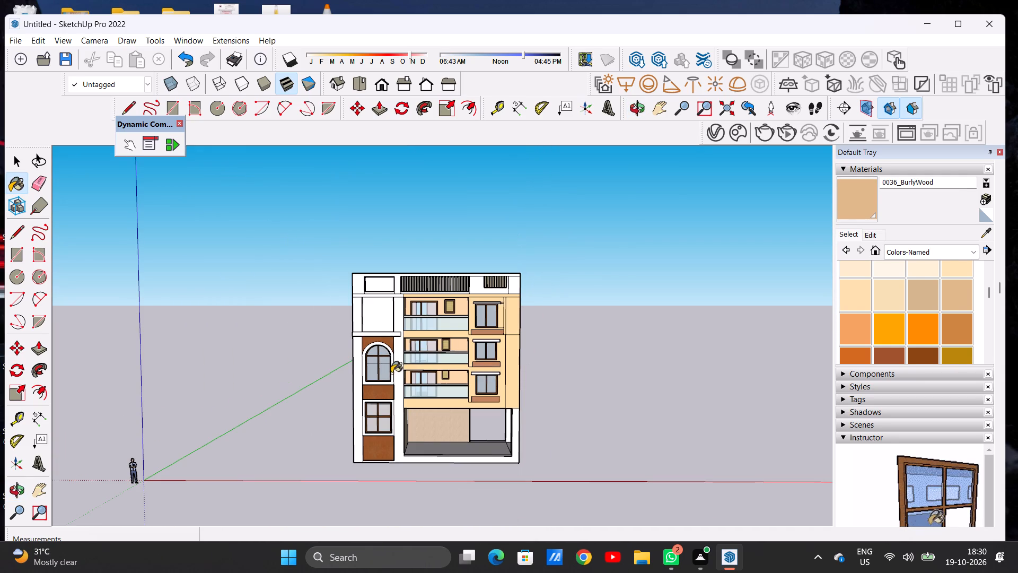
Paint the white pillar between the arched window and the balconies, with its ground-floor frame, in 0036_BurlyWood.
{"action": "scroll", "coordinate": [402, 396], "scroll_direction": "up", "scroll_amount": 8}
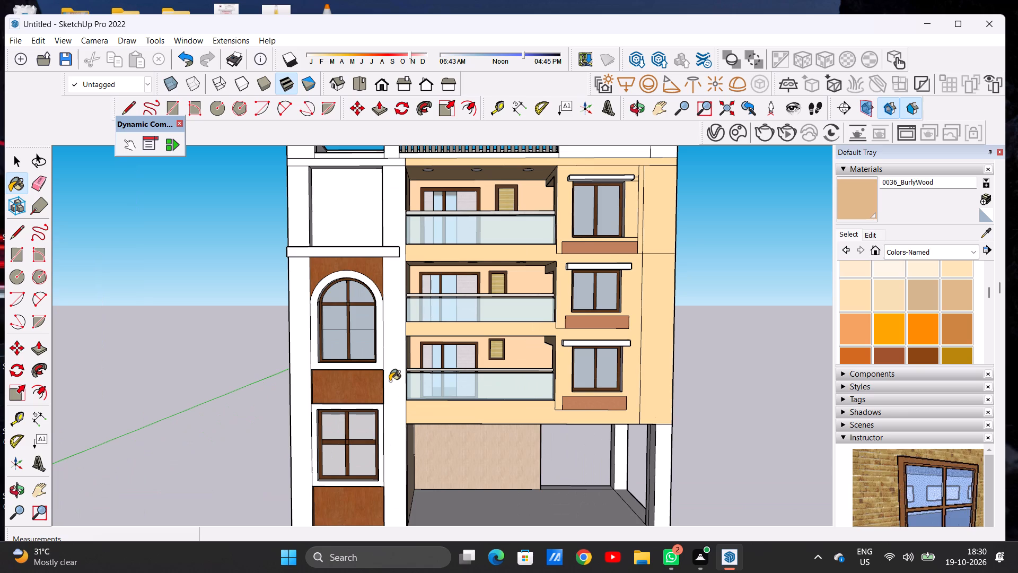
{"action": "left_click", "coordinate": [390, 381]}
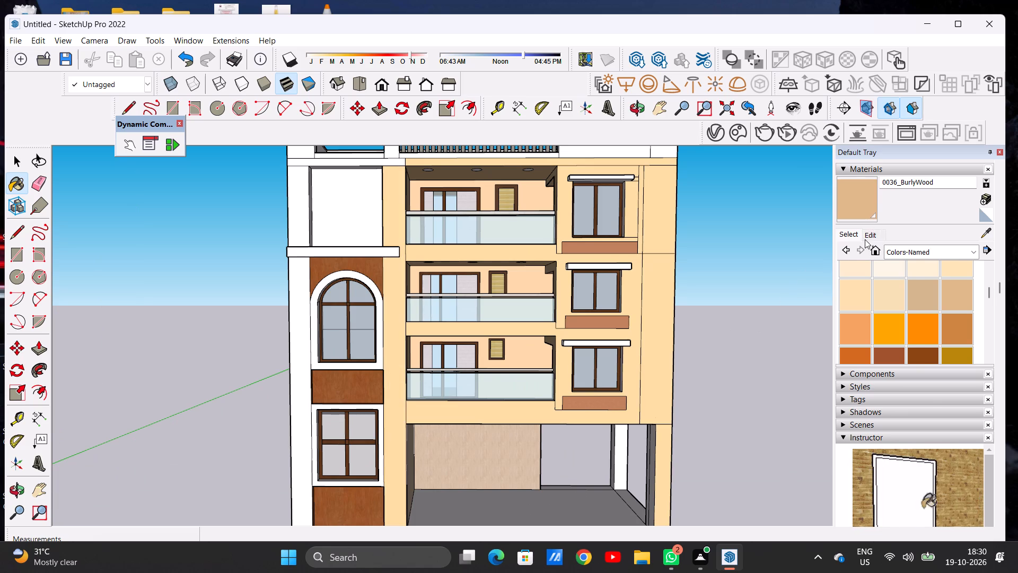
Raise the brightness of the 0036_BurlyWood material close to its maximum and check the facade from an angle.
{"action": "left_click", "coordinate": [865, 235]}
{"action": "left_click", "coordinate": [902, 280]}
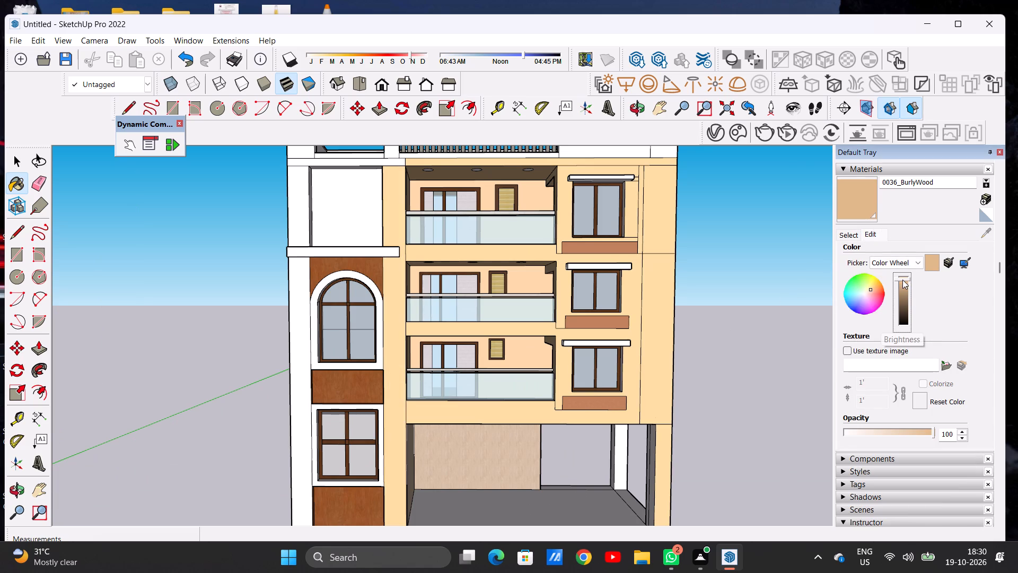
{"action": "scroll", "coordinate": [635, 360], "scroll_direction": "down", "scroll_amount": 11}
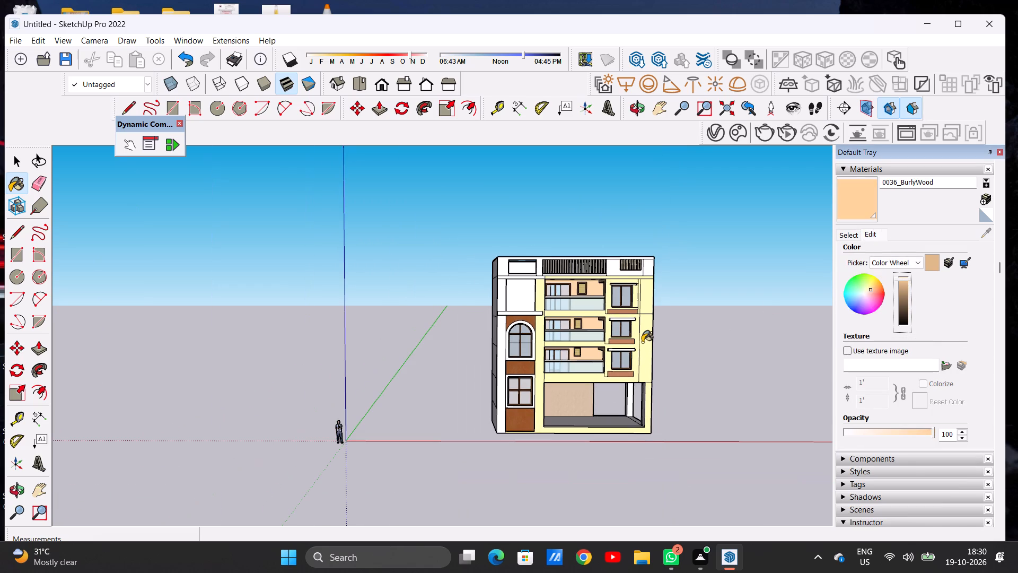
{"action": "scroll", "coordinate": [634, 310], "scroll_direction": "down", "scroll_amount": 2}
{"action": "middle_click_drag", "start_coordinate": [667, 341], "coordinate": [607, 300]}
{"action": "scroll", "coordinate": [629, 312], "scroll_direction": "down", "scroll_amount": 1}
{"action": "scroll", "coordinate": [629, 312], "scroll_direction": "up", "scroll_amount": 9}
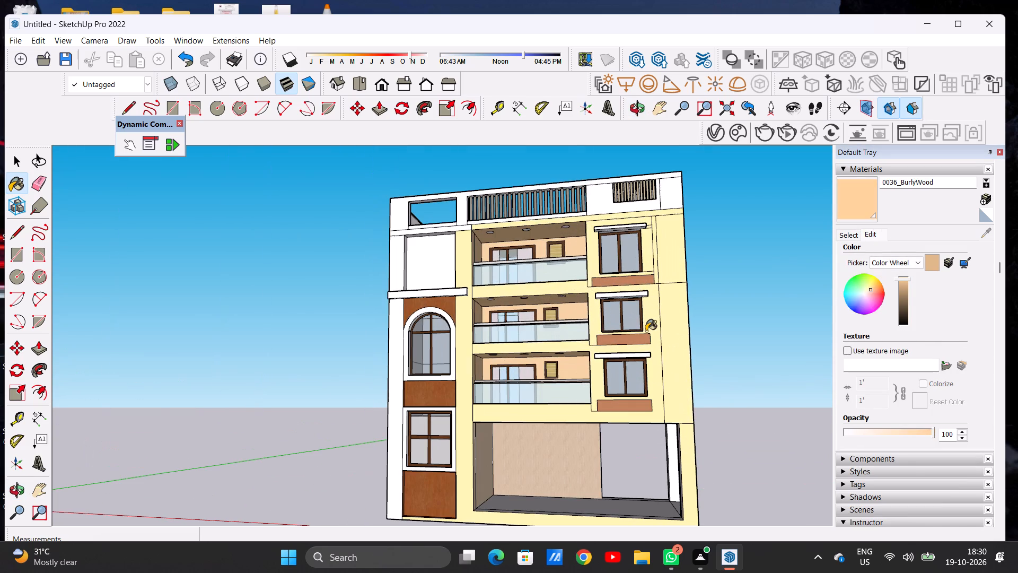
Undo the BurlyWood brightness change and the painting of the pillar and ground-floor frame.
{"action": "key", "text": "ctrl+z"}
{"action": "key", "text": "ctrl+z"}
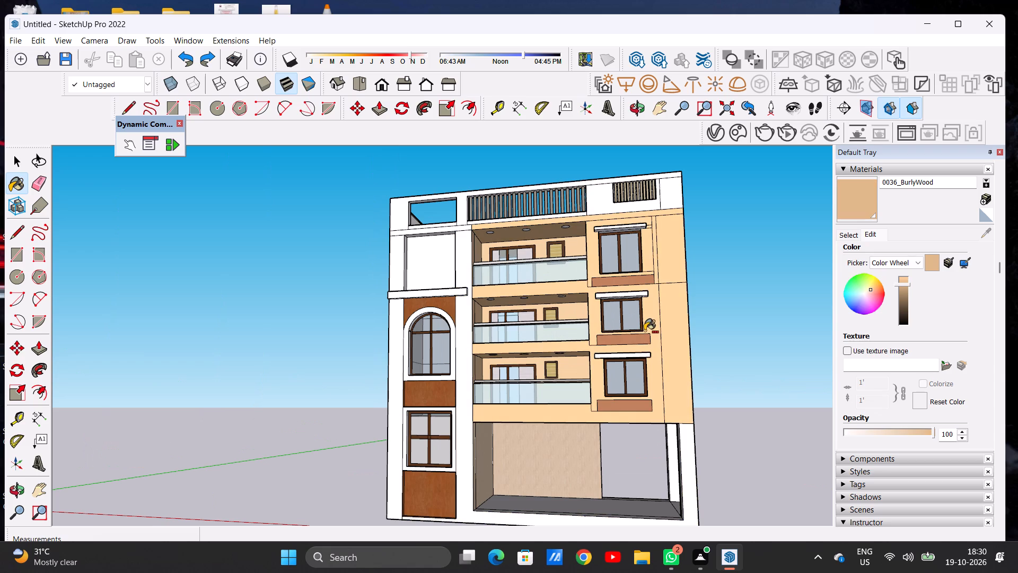
Undo the BurlyWood painting of the front facade walls, including the window-side wall and outer edge strips.
{"action": "key", "text": "ctrl+z"}
{"action": "key", "text": "ctrl+z"}
{"action": "key", "text": "ctrl+z"}
{"action": "key", "text": "ctrl+z"}
{"action": "key", "text": "ctrl+z"}
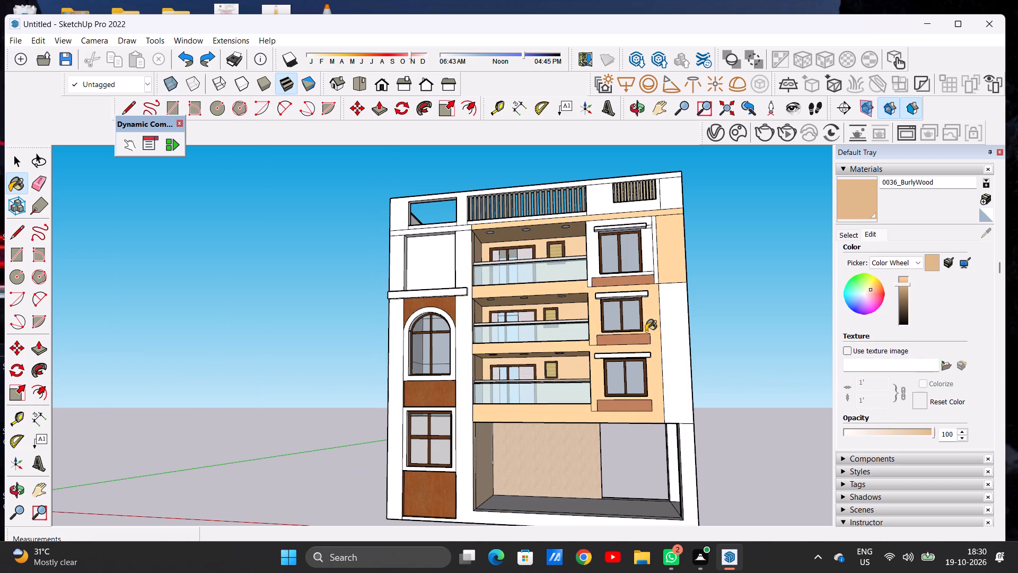
{"action": "key", "text": "ctrl+z"}
{"action": "key", "text": "ctrl+z"}
{"action": "key", "text": "space"}
Draw a circle of about 1' 2" radius on the ground-floor parking ceiling, near the corner beside the rectangular window.
{"action": "scroll", "coordinate": [565, 364], "scroll_direction": "down", "scroll_amount": 6}
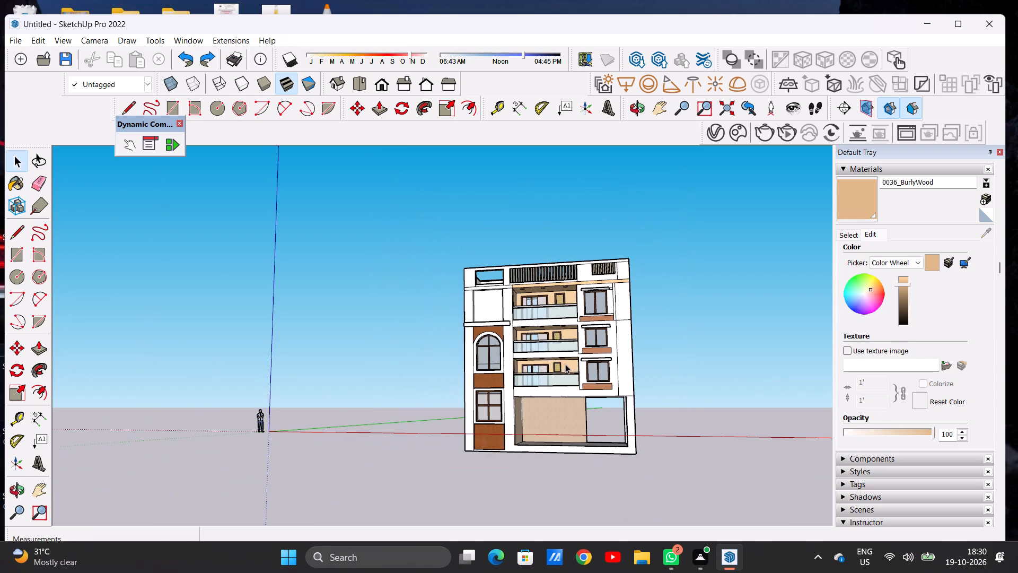
{"action": "scroll", "coordinate": [565, 346], "scroll_direction": "down", "scroll_amount": 3}
{"action": "scroll", "coordinate": [549, 402], "scroll_direction": "up", "scroll_amount": 7}
{"action": "middle_click_drag", "start_coordinate": [554, 378], "coordinate": [582, 338]}
{"action": "scroll", "coordinate": [602, 378], "scroll_direction": "up", "scroll_amount": 4}
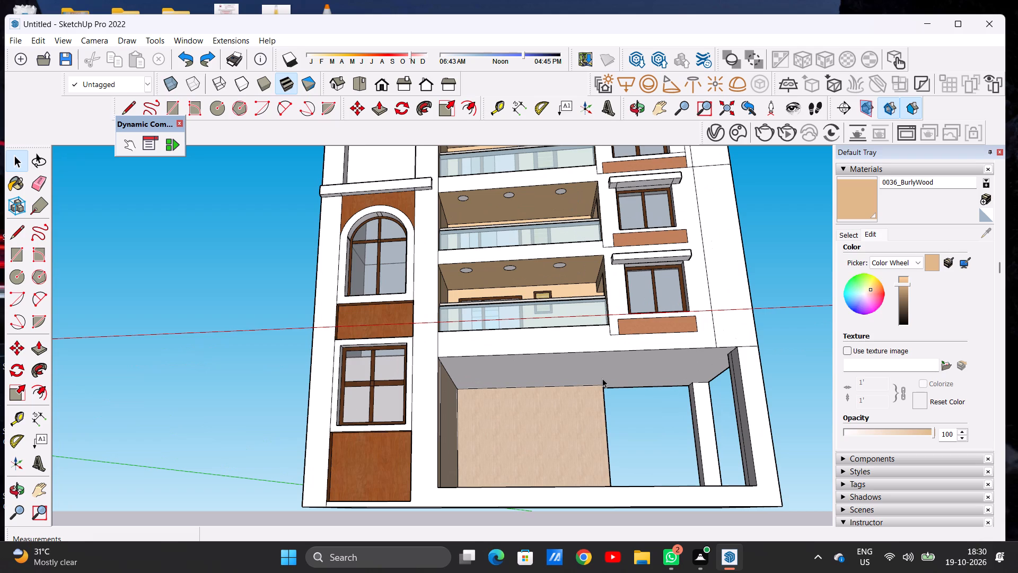
{"action": "scroll", "coordinate": [602, 378], "scroll_direction": "up", "scroll_amount": 1}
{"action": "scroll", "coordinate": [599, 378], "scroll_direction": "down", "scroll_amount": 3}
{"action": "middle_click_drag", "start_coordinate": [557, 384], "coordinate": [568, 338]}
{"action": "scroll", "coordinate": [565, 361], "scroll_direction": "up", "scroll_amount": 3}
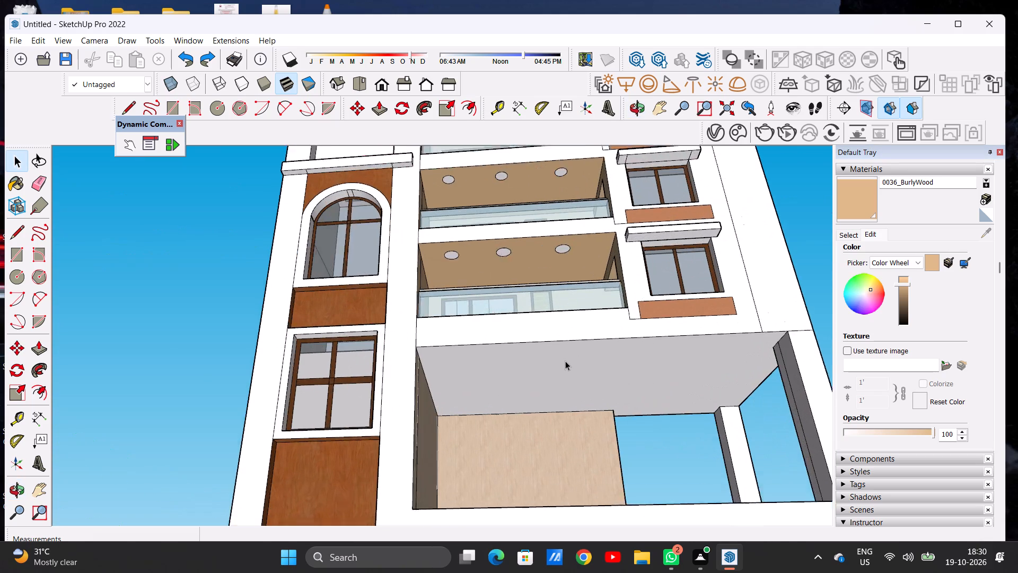
{"action": "scroll", "coordinate": [565, 361], "scroll_direction": "up", "scroll_amount": 2}
{"action": "key", "text": "c"}
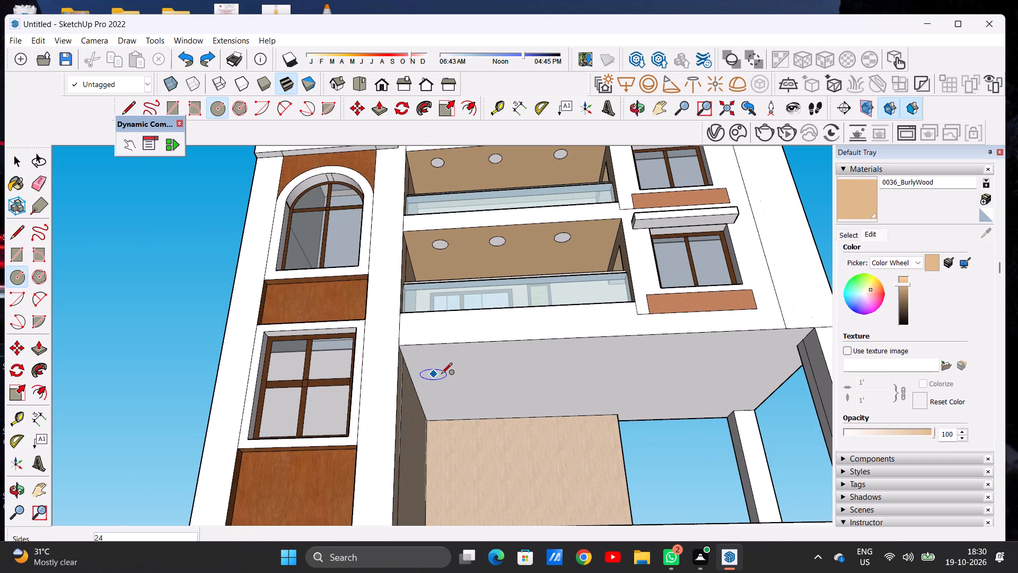
{"action": "left_click", "coordinate": [442, 375]}
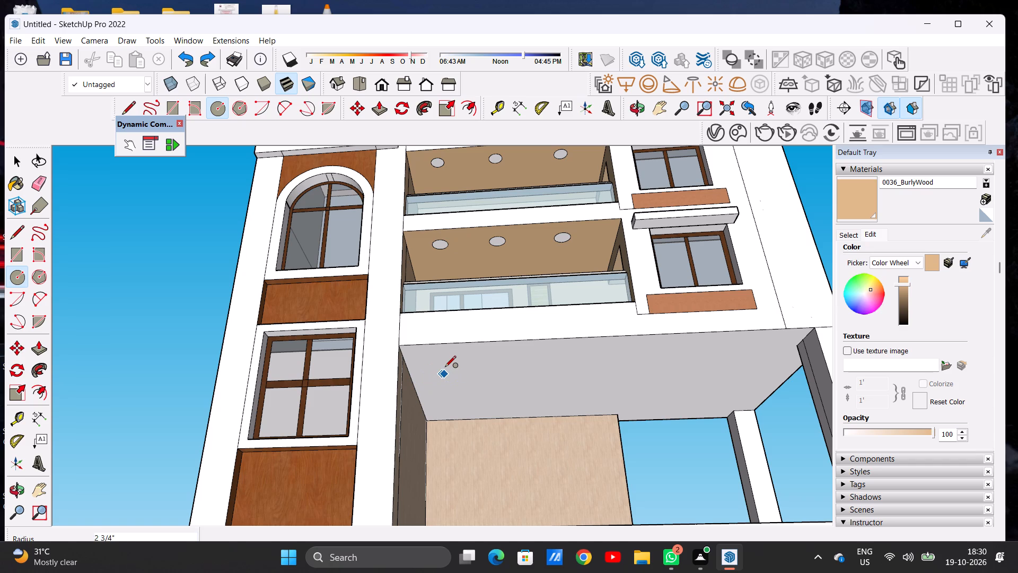
{"action": "scroll", "coordinate": [445, 368], "scroll_direction": "up", "scroll_amount": 5}
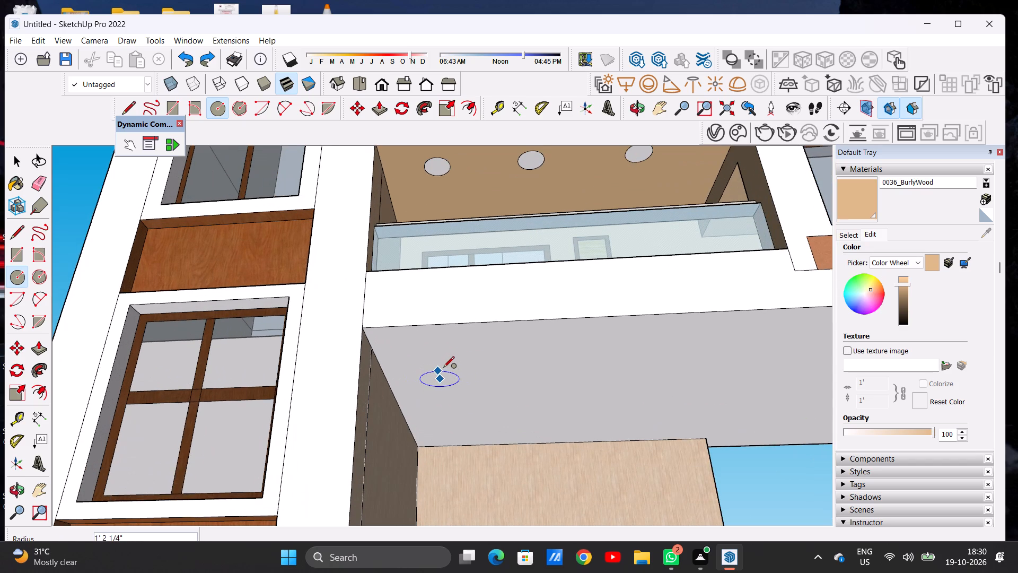
{"action": "left_click", "coordinate": [443, 368]}
{"action": "key", "text": "space"}
Copy the ceiling circle about 28' 4" straight across to the opposite end of the parking ceiling.
{"action": "scroll", "coordinate": [440, 411], "scroll_direction": "down", "scroll_amount": 14}
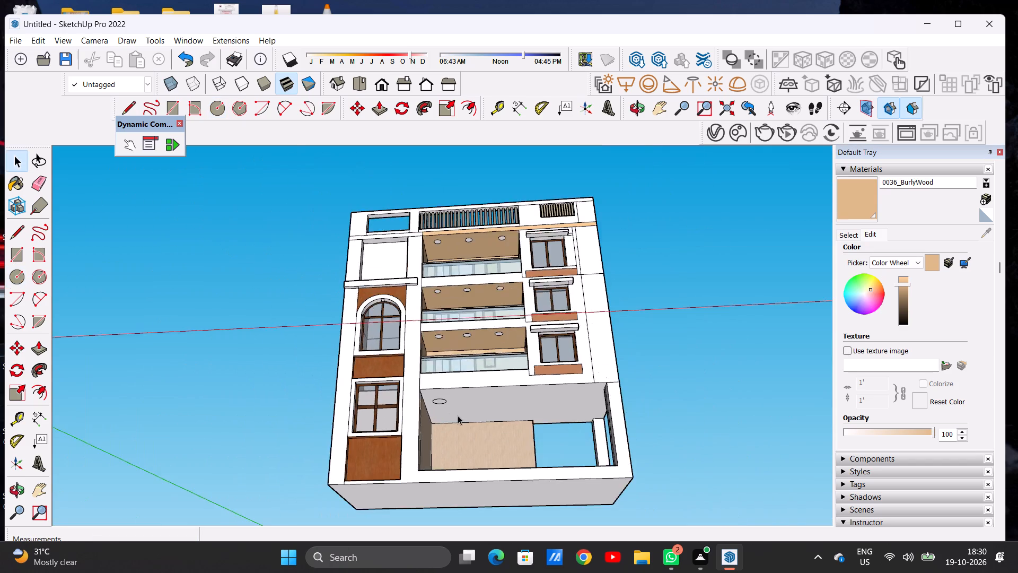
{"action": "middle_click_drag", "start_coordinate": [478, 417], "coordinate": [503, 417]}
{"action": "scroll", "coordinate": [445, 415], "scroll_direction": "up", "scroll_amount": 13}
{"action": "double_click", "coordinate": [425, 383]}
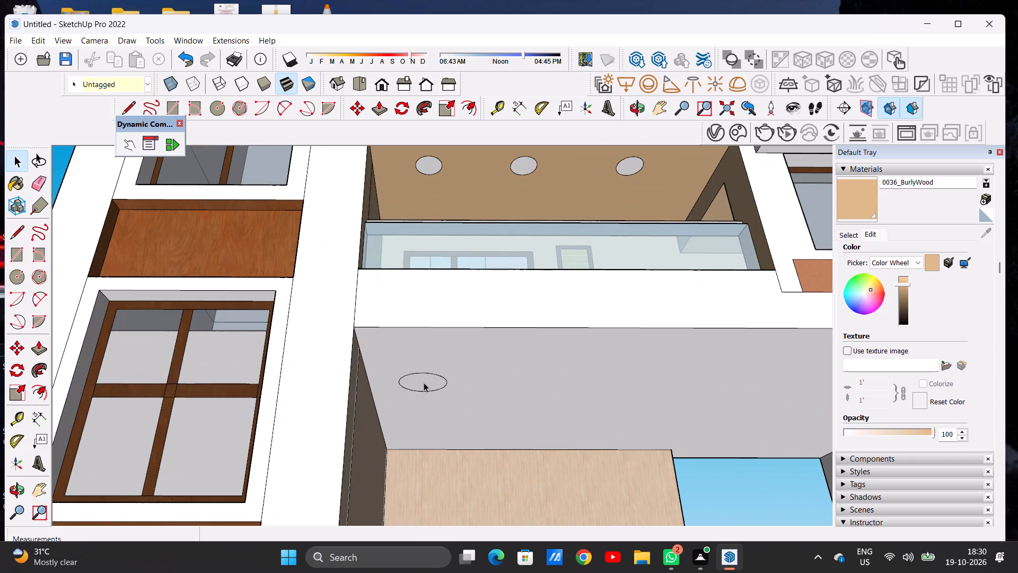
{"action": "double_click", "coordinate": [424, 383]}
{"action": "scroll", "coordinate": [464, 382], "scroll_direction": "down", "scroll_amount": 7}
{"action": "scroll", "coordinate": [464, 383], "scroll_direction": "up", "scroll_amount": 1}
{"action": "scroll", "coordinate": [465, 382], "scroll_direction": "down", "scroll_amount": 2}
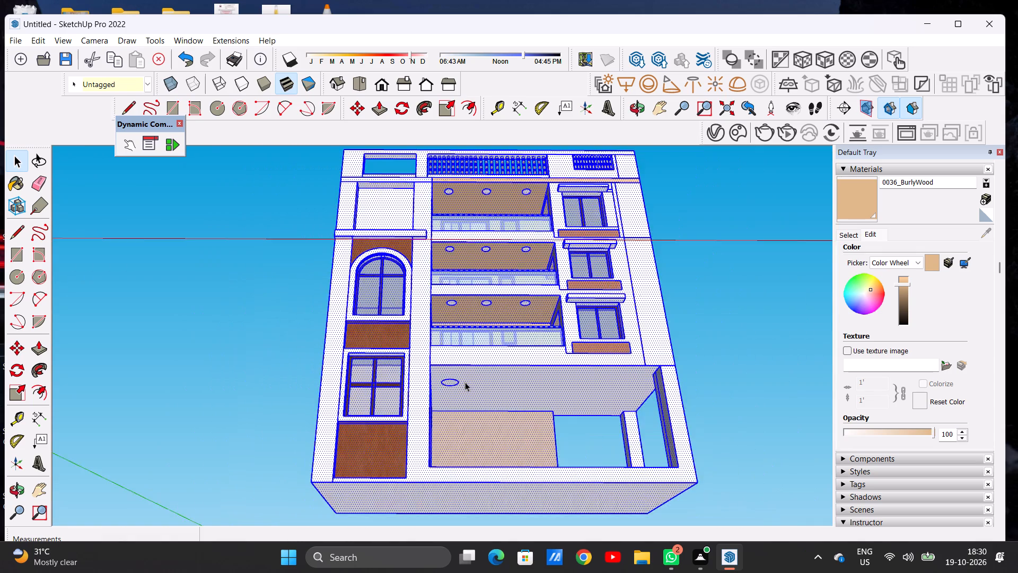
{"action": "scroll", "coordinate": [465, 382], "scroll_direction": "down", "scroll_amount": 6}
{"action": "left_click", "coordinate": [701, 329]}
{"action": "scroll", "coordinate": [465, 375], "scroll_direction": "up", "scroll_amount": 14}
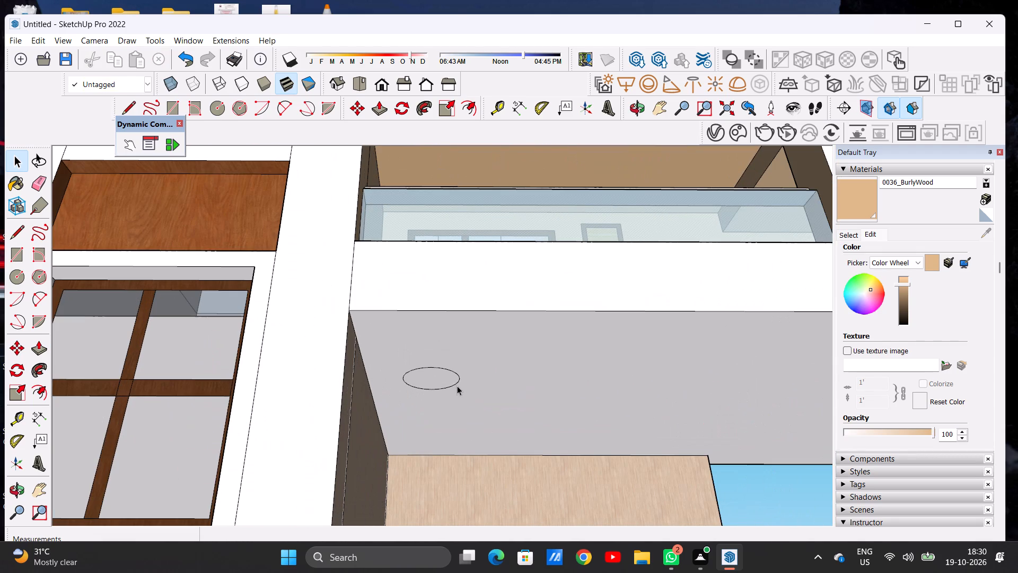
{"action": "double_click", "coordinate": [432, 385]}
{"action": "key", "text": "m"}
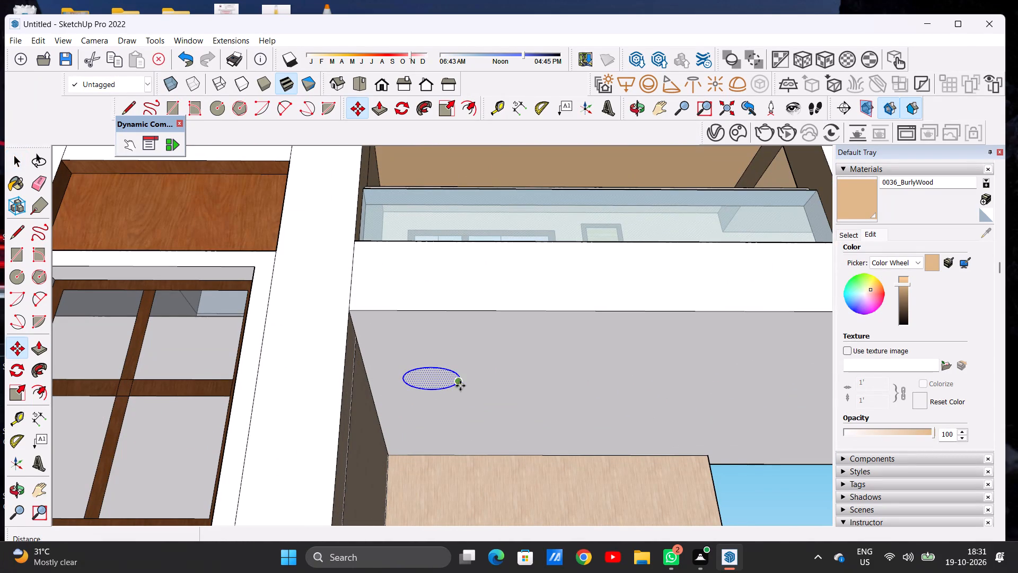
{"action": "left_click", "coordinate": [460, 384]}
{"action": "scroll", "coordinate": [500, 379], "scroll_direction": "down", "scroll_amount": 10}
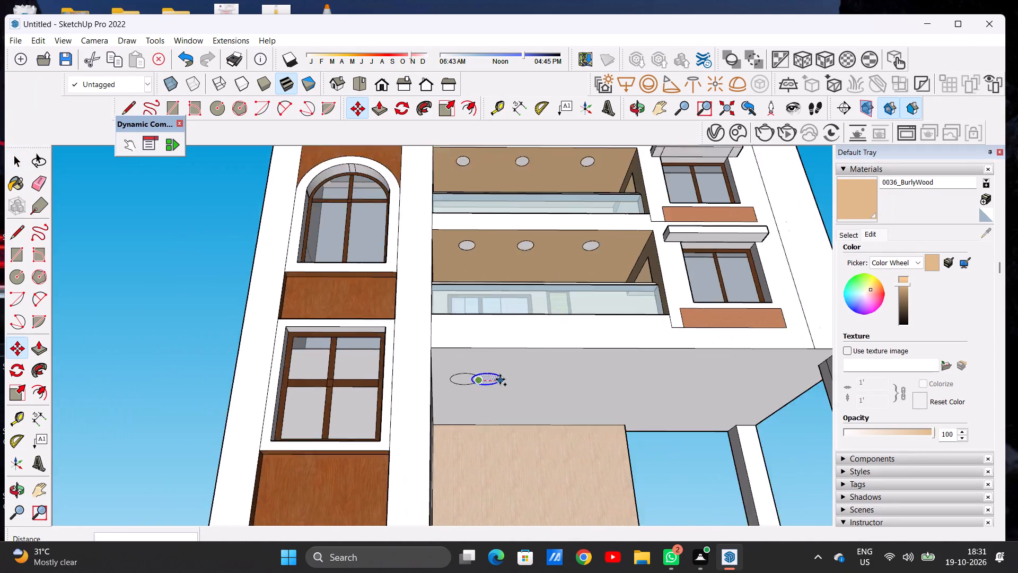
{"action": "scroll", "coordinate": [500, 379], "scroll_direction": "down", "scroll_amount": 3}
{"action": "scroll", "coordinate": [617, 380], "scroll_direction": "up", "scroll_amount": 6}
{"action": "left_click", "coordinate": [699, 380]}
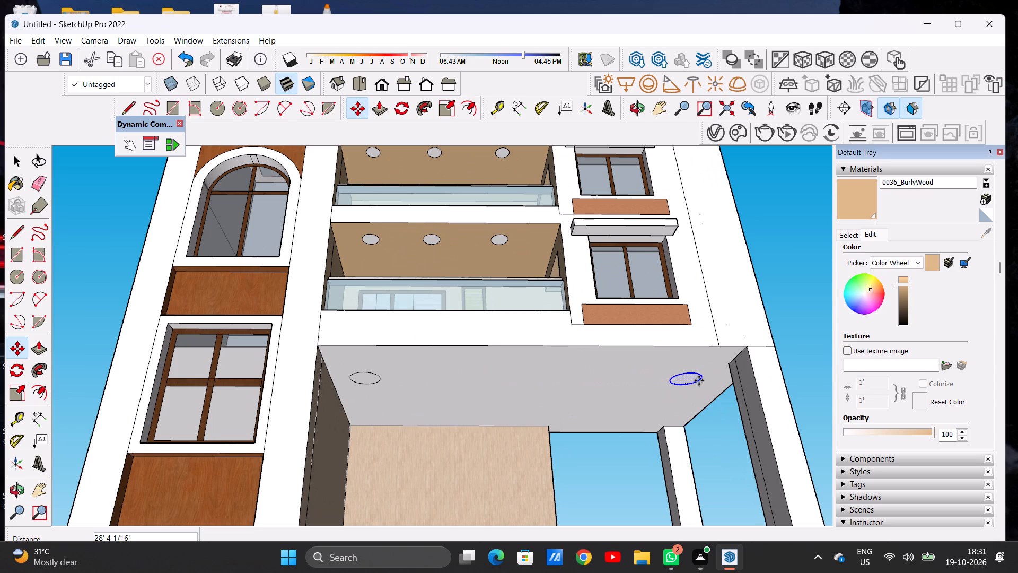
Place four more circle copies between the two end circles to form a row of six along the parking ceiling.
{"action": "left_click", "coordinate": [699, 380]}
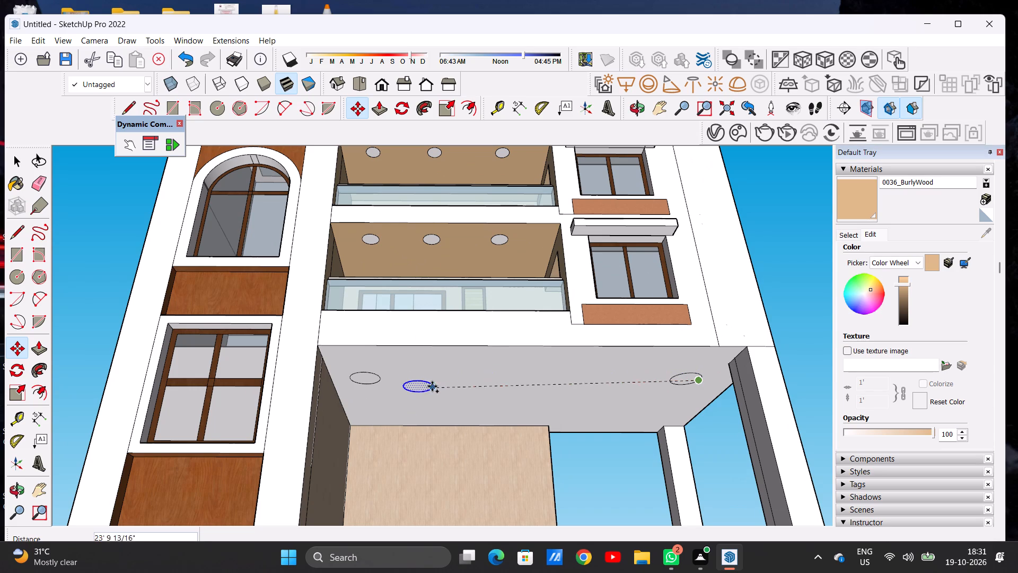
{"action": "left_click", "coordinate": [437, 384]}
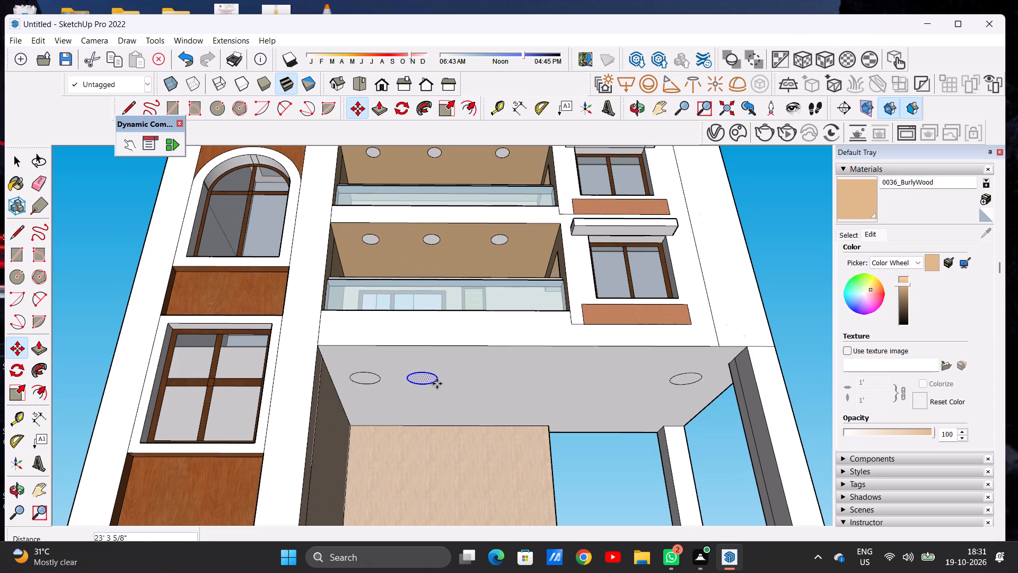
{"action": "left_click", "coordinate": [437, 384]}
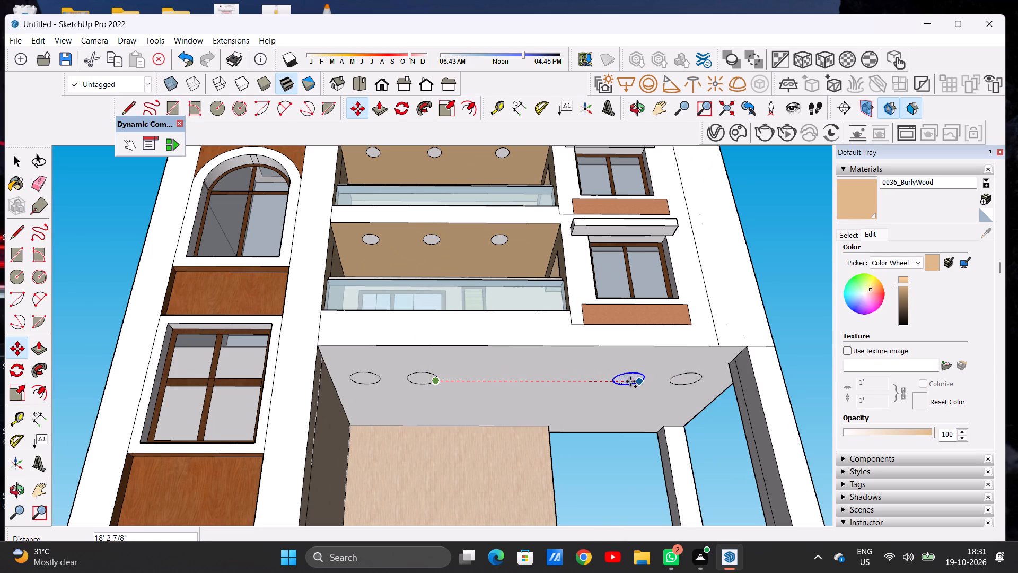
{"action": "left_click", "coordinate": [631, 381]}
{"action": "left_click", "coordinate": [631, 381]}
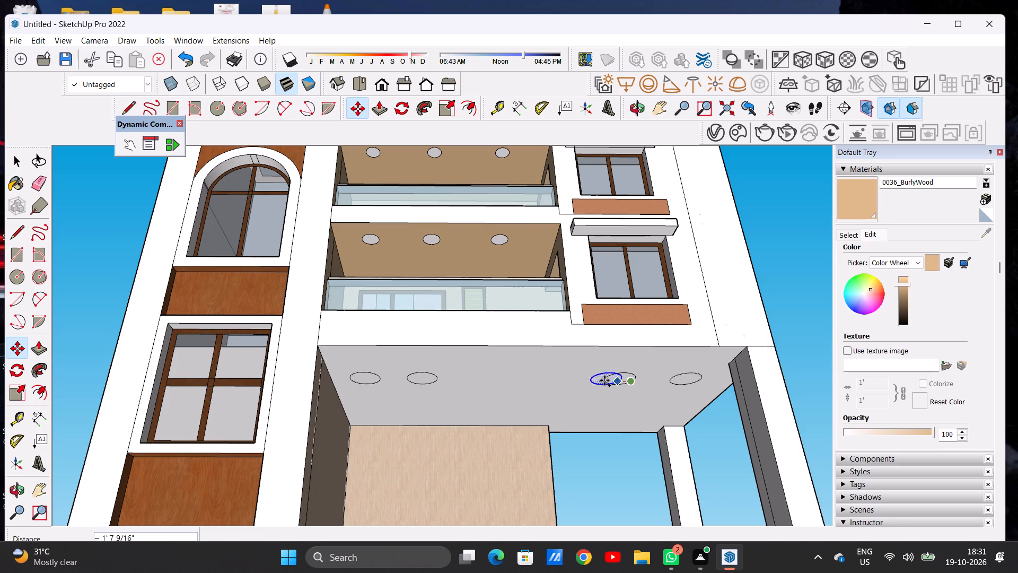
{"action": "left_click", "coordinate": [499, 376]}
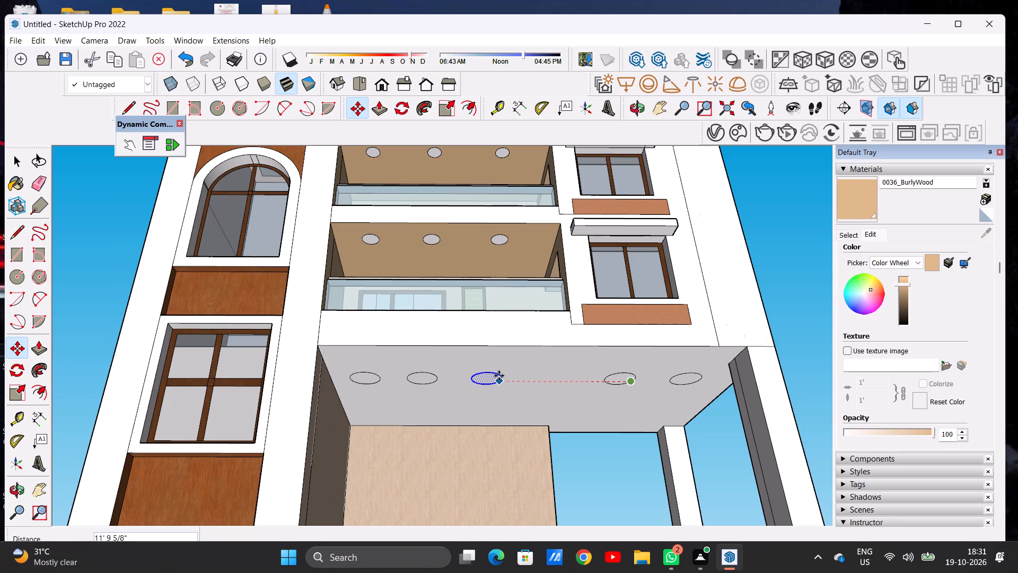
{"action": "left_click", "coordinate": [499, 376]}
{"action": "left_click", "coordinate": [568, 378]}
{"action": "key", "text": "space"}
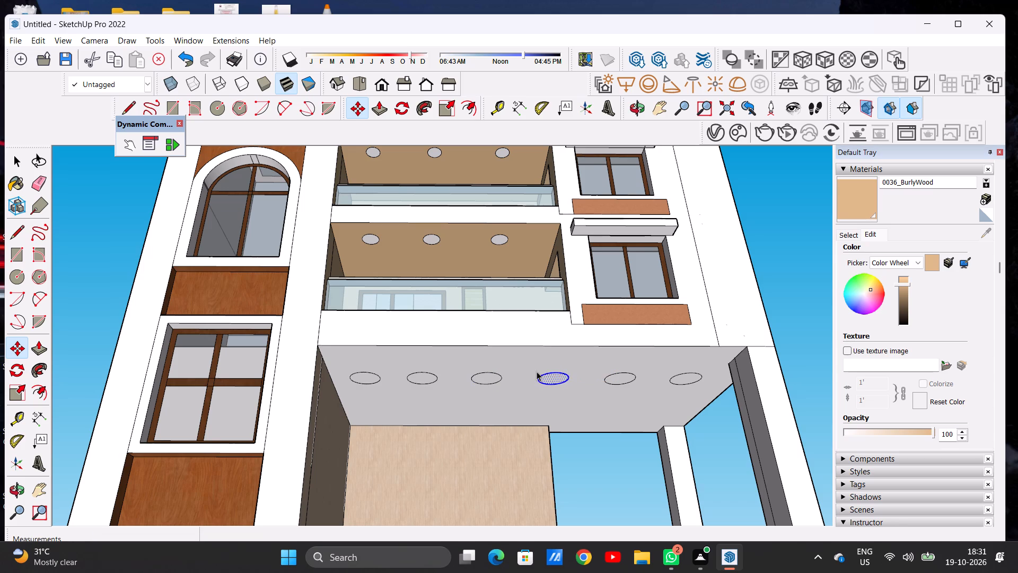
{"action": "scroll", "coordinate": [537, 371], "scroll_direction": "down", "scroll_amount": 9}
{"action": "left_click", "coordinate": [683, 318]}
Paint the ground-floor parking ceiling around the circles in 0036_BurlyWood.
{"action": "middle_click_drag", "start_coordinate": [531, 373], "coordinate": [494, 379]}
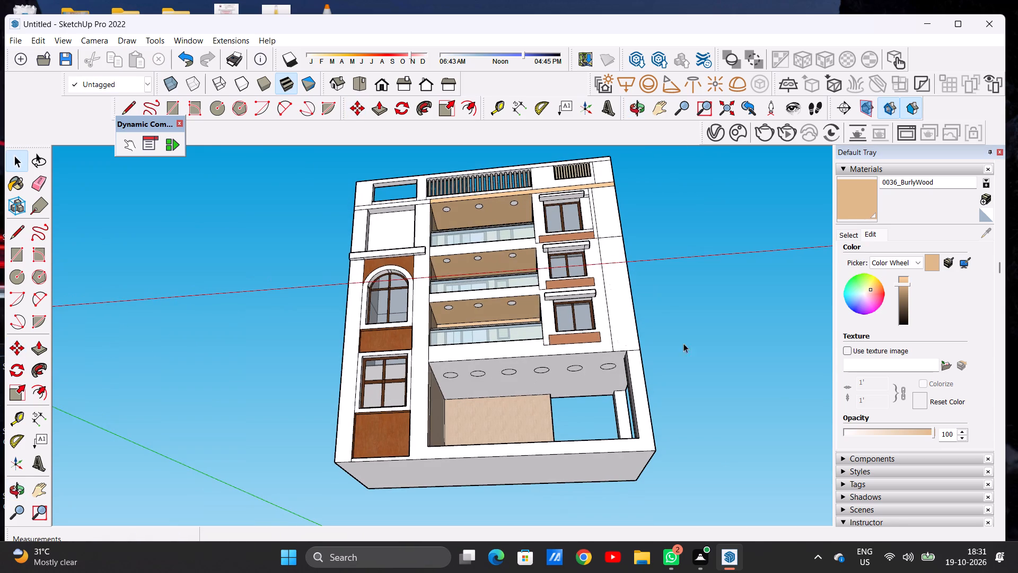
{"action": "left_click", "coordinate": [848, 207]}
{"action": "scroll", "coordinate": [531, 399], "scroll_direction": "up", "scroll_amount": 5}
{"action": "left_click", "coordinate": [528, 341]}
Paint the outer wall strips beside the window column and the wall around the lower windows and balconies in 0034_Wheat from Colors-Named.
{"action": "scroll", "coordinate": [476, 462], "scroll_direction": "down", "scroll_amount": 6}
{"action": "middle_click_drag", "start_coordinate": [463, 421], "coordinate": [503, 505]}
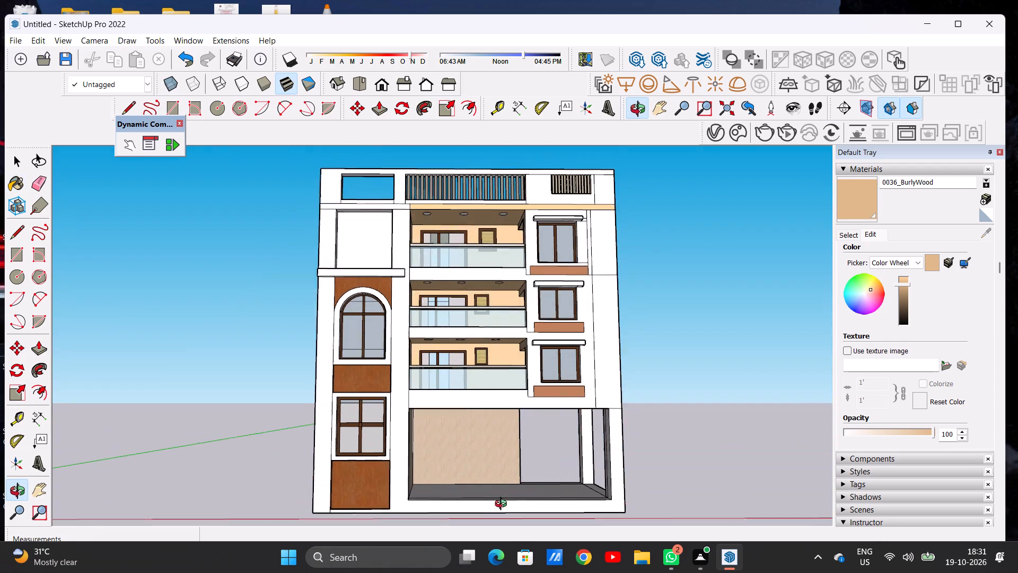
{"action": "middle_click_drag", "start_coordinate": [503, 505], "coordinate": [504, 505]}
{"action": "scroll", "coordinate": [448, 456], "scroll_direction": "down", "scroll_amount": 7}
{"action": "scroll", "coordinate": [471, 445], "scroll_direction": "up", "scroll_amount": 8}
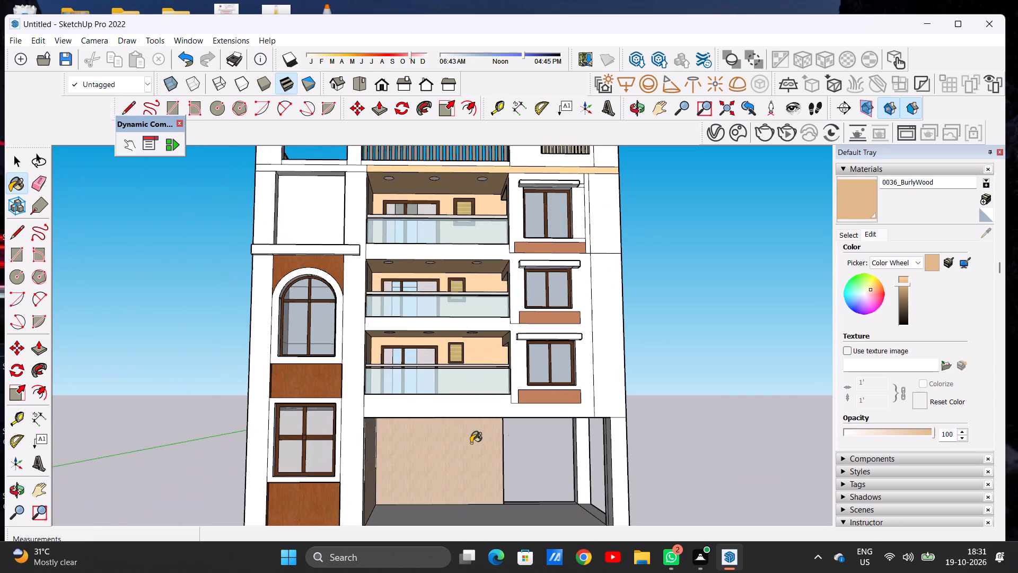
{"action": "left_click", "coordinate": [844, 233]}
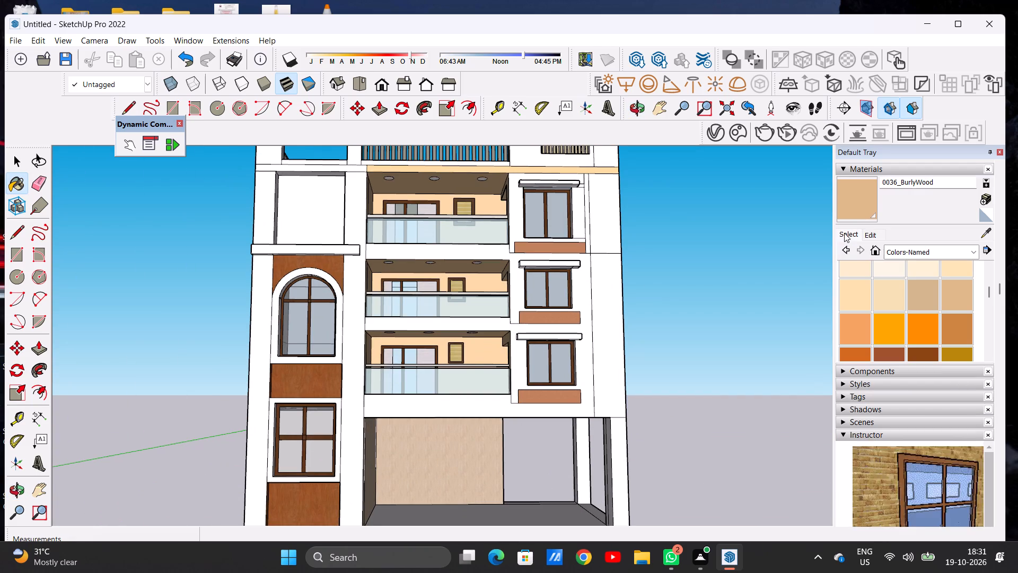
{"action": "left_click", "coordinate": [886, 300]}
{"action": "left_click", "coordinate": [608, 341]}
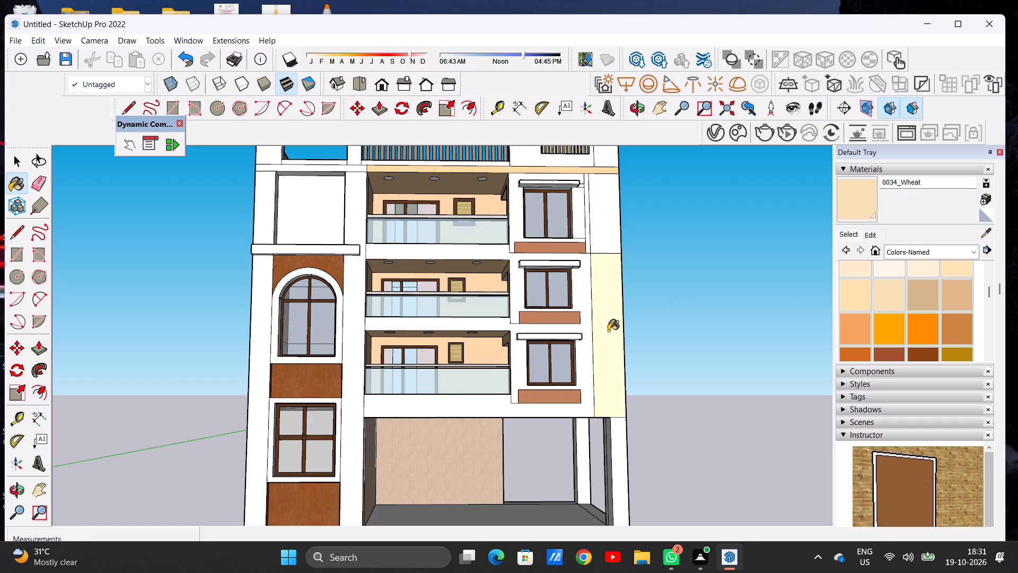
{"action": "left_click", "coordinate": [599, 231]}
{"action": "scroll", "coordinate": [611, 359], "scroll_direction": "down", "scroll_amount": 9}
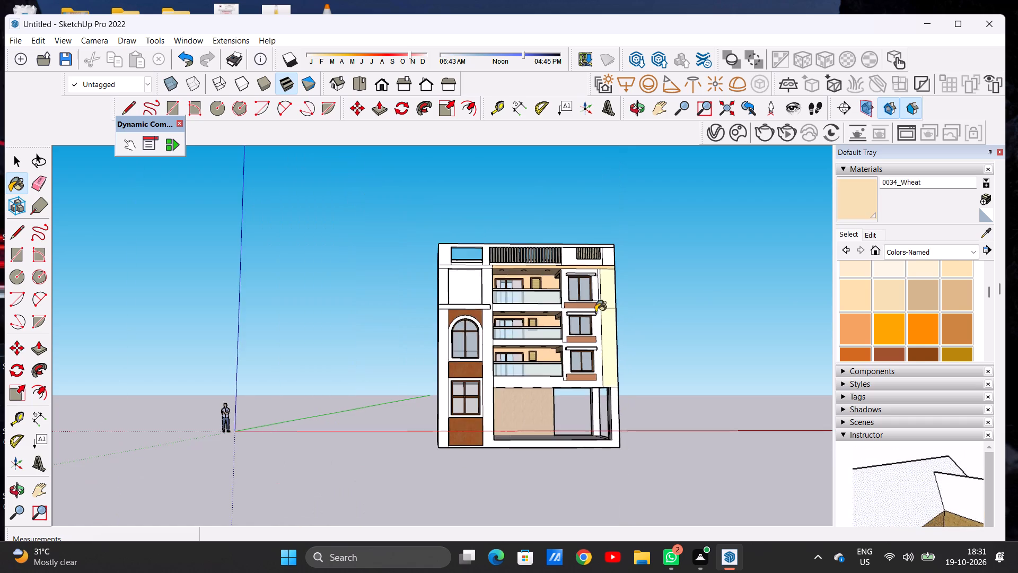
{"action": "scroll", "coordinate": [600, 282], "scroll_direction": "up", "scroll_amount": 7}
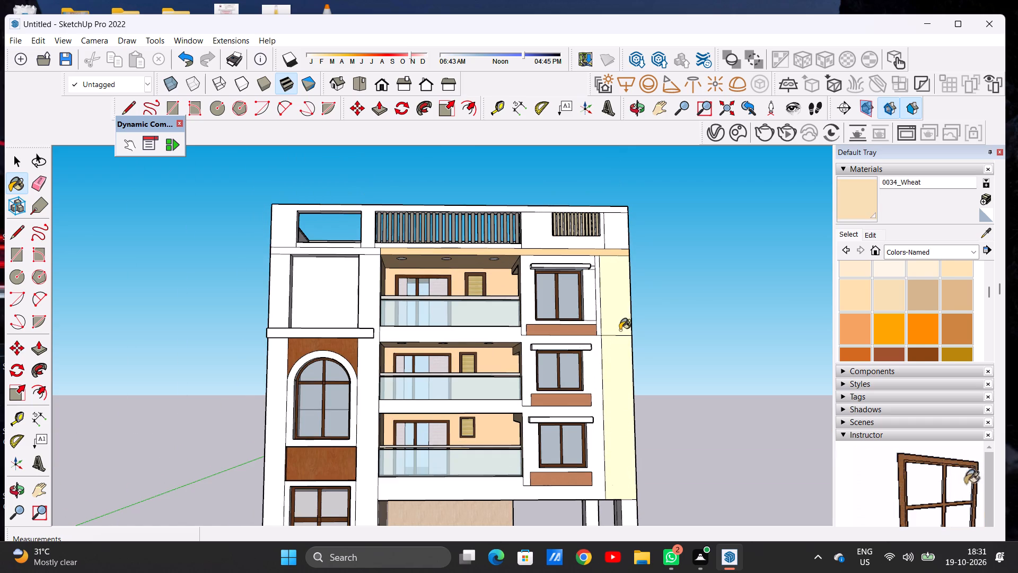
{"action": "scroll", "coordinate": [620, 330], "scroll_direction": "down", "scroll_amount": 6}
{"action": "scroll", "coordinate": [610, 350], "scroll_direction": "up", "scroll_amount": 5}
{"action": "scroll", "coordinate": [610, 350], "scroll_direction": "down", "scroll_amount": 1}
{"action": "scroll", "coordinate": [610, 350], "scroll_direction": "up", "scroll_amount": 1}
{"action": "left_click", "coordinate": [601, 368]}
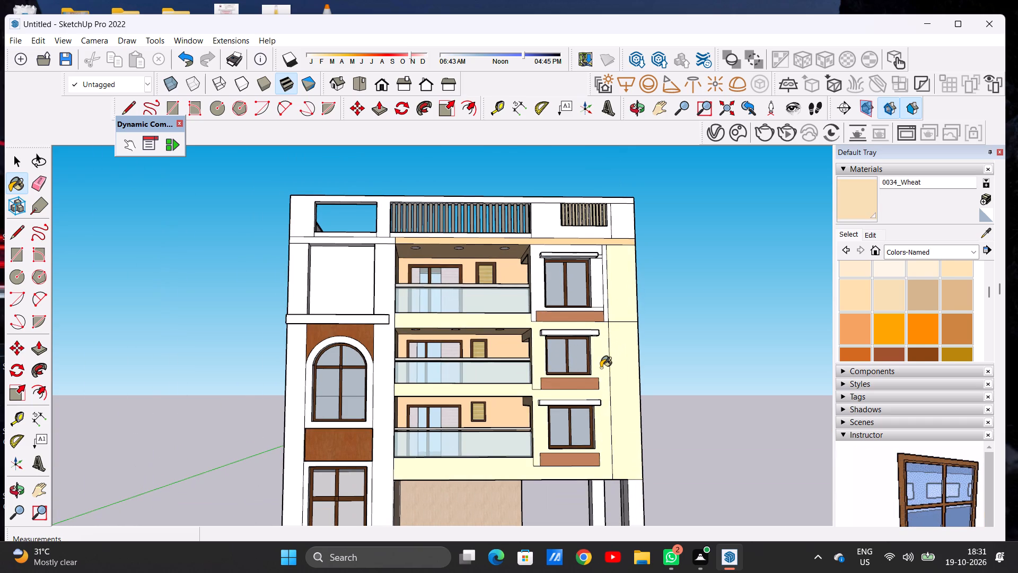
Paint the pillars on both sides of the arched window and the strip beside the upper recessed panel in 0034_Wheat.
{"action": "scroll", "coordinate": [603, 368], "scroll_direction": "down", "scroll_amount": 10}
{"action": "scroll", "coordinate": [517, 379], "scroll_direction": "up", "scroll_amount": 12}
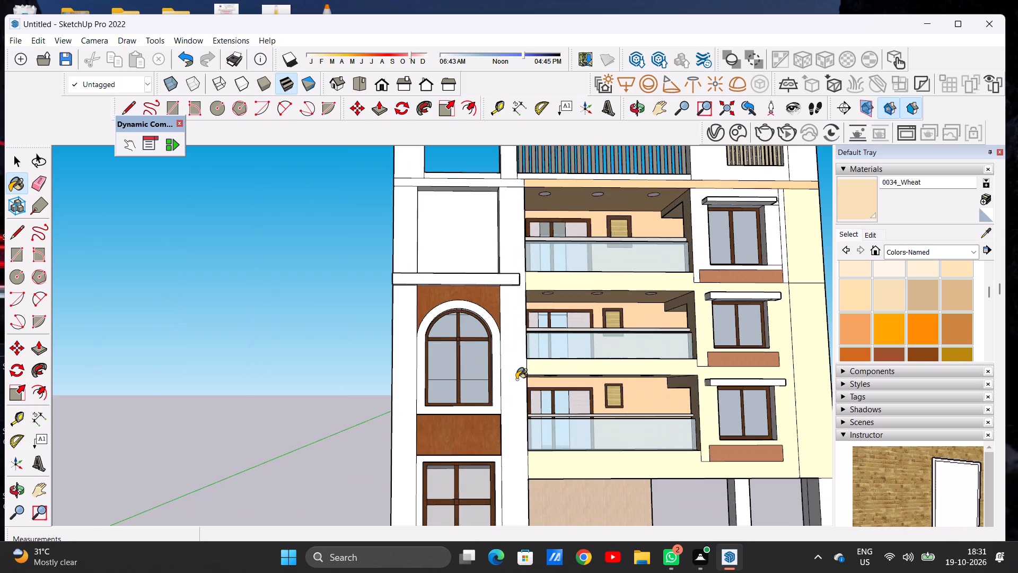
{"action": "left_click", "coordinate": [517, 379]}
{"action": "left_click", "coordinate": [402, 378]}
{"action": "scroll", "coordinate": [427, 376], "scroll_direction": "down", "scroll_amount": 7}
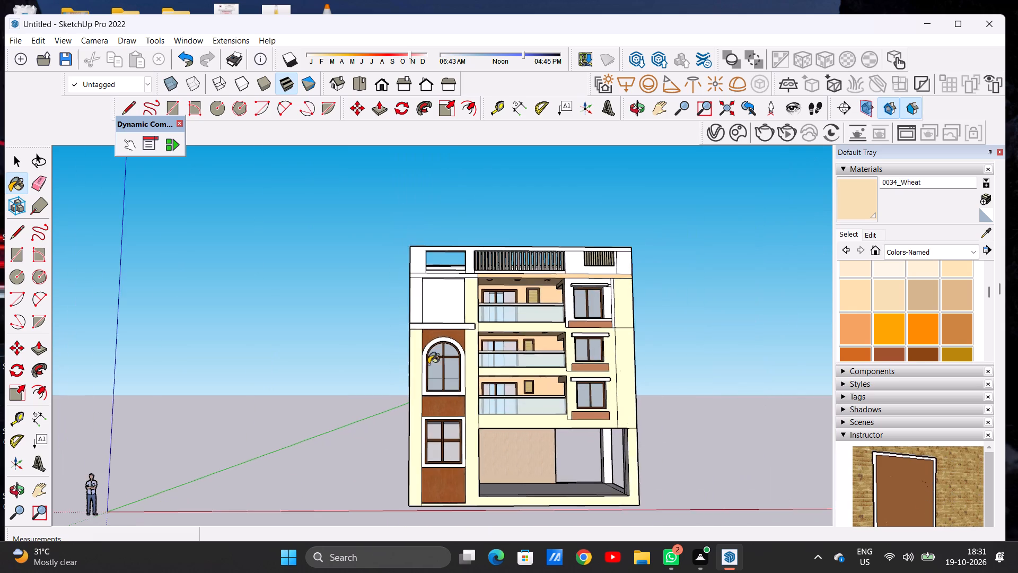
{"action": "scroll", "coordinate": [415, 291], "scroll_direction": "up", "scroll_amount": 5}
{"action": "scroll", "coordinate": [415, 291], "scroll_direction": "down", "scroll_amount": 1}
{"action": "left_click", "coordinate": [413, 291]}
Paint the two outer wall strips beside the window column in Quartz Light Brown from Synthetic Surfaces.
{"action": "scroll", "coordinate": [412, 333], "scroll_direction": "down", "scroll_amount": 5}
{"action": "scroll", "coordinate": [417, 351], "scroll_direction": "up", "scroll_amount": 4}
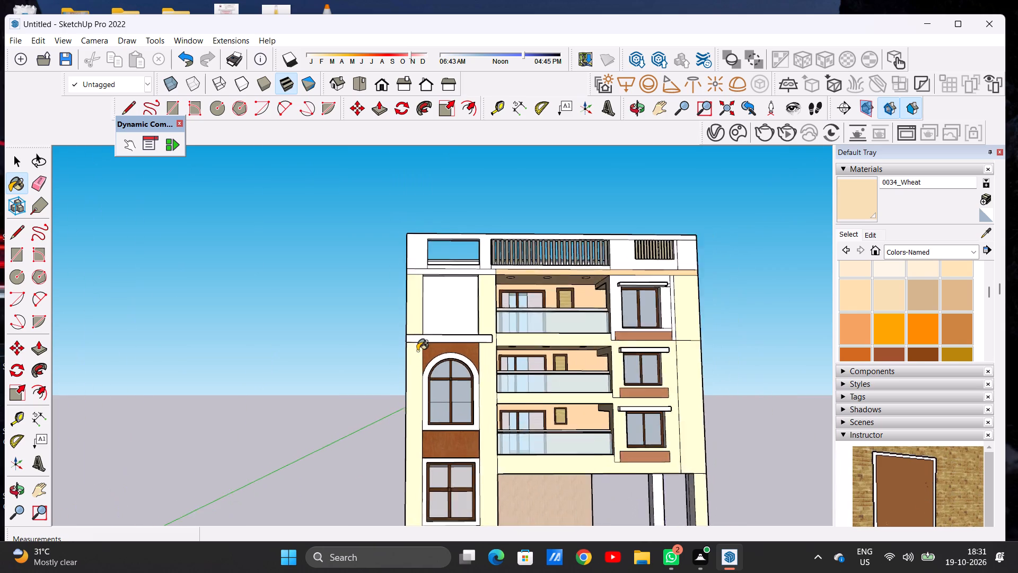
{"action": "scroll", "coordinate": [427, 231], "scroll_direction": "up", "scroll_amount": 5}
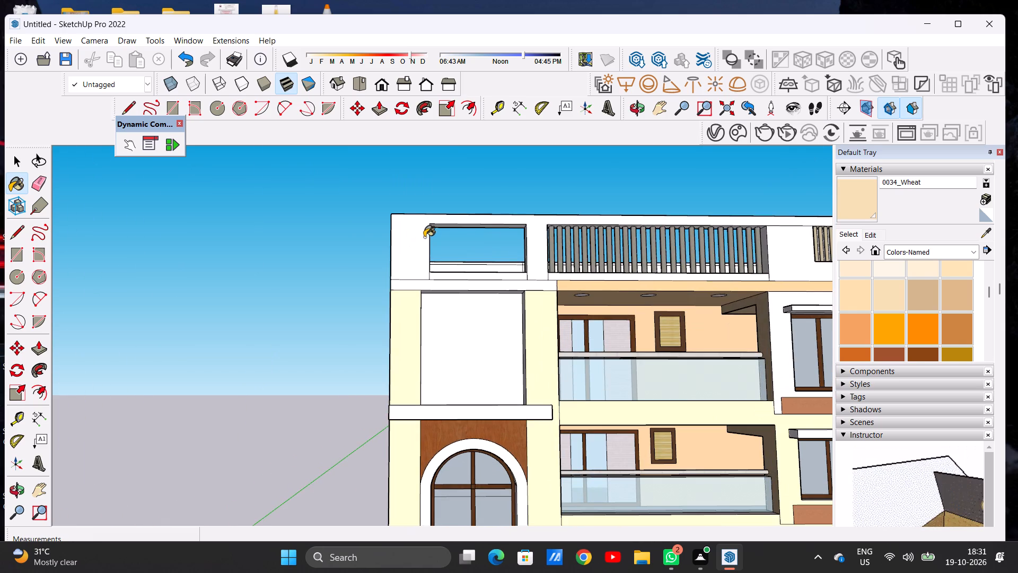
{"action": "scroll", "coordinate": [494, 286], "scroll_direction": "down", "scroll_amount": 12}
{"action": "scroll", "coordinate": [605, 353], "scroll_direction": "up", "scroll_amount": 4}
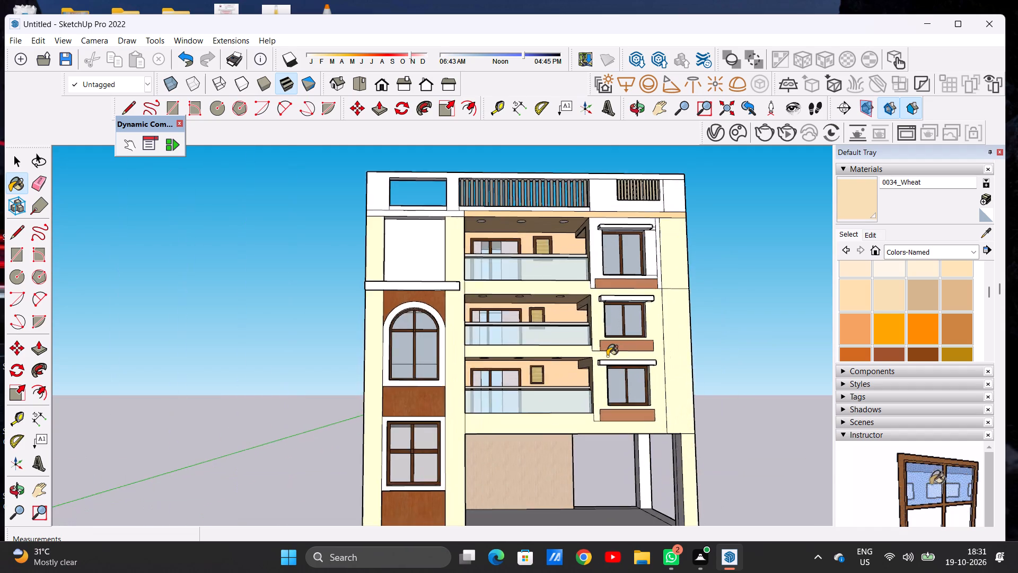
{"action": "scroll", "coordinate": [607, 356], "scroll_direction": "up", "scroll_amount": 7}
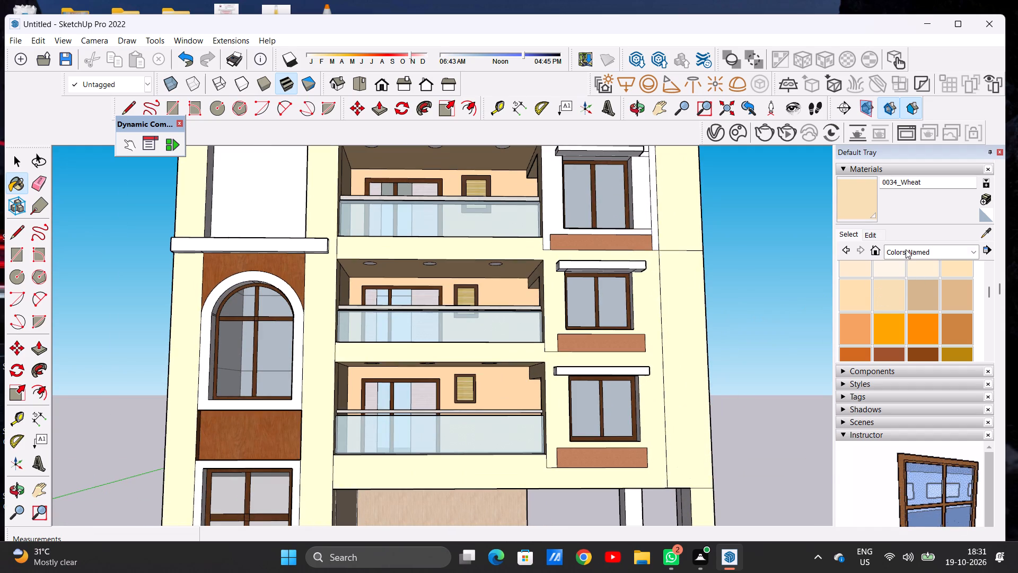
{"action": "left_click", "coordinate": [906, 249]}
{"action": "left_click", "coordinate": [909, 385]}
{"action": "left_click", "coordinate": [917, 306]}
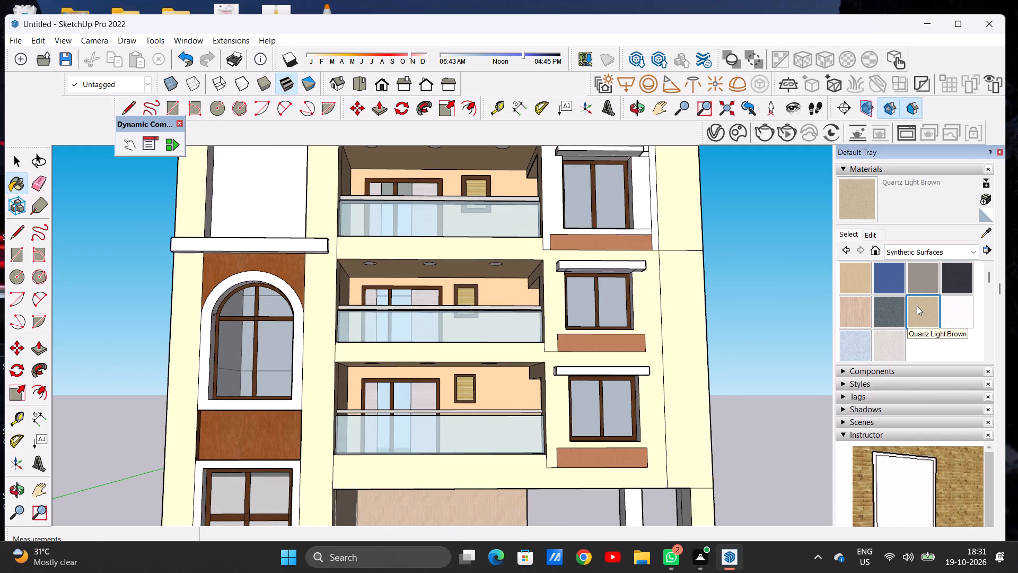
{"action": "left_click", "coordinate": [678, 348]}
{"action": "left_click", "coordinate": [670, 238]}
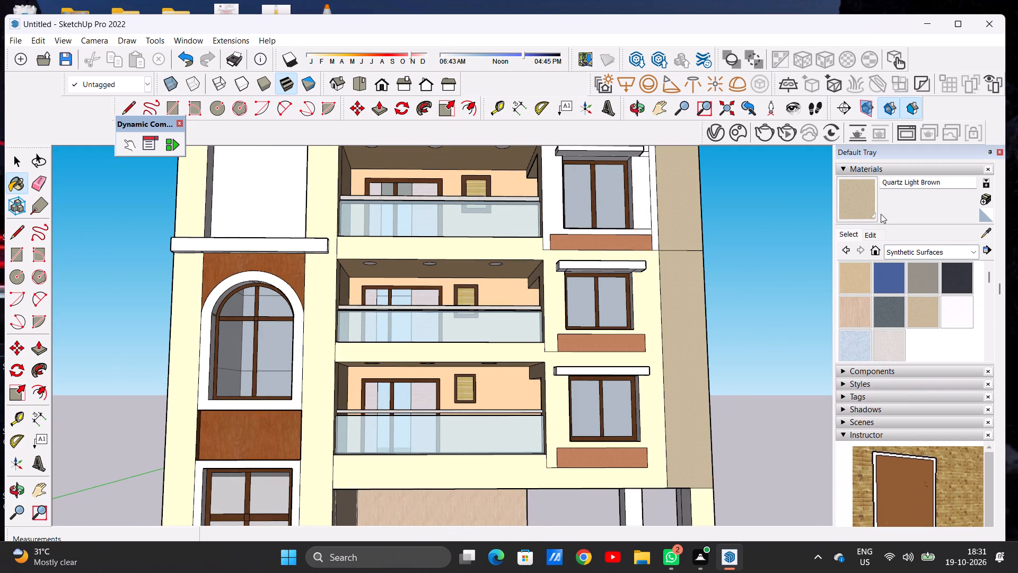
Lighten the Quartz Light Brown material to a pale cream.
{"action": "left_click", "coordinate": [870, 237]}
{"action": "left_click", "coordinate": [901, 282]}
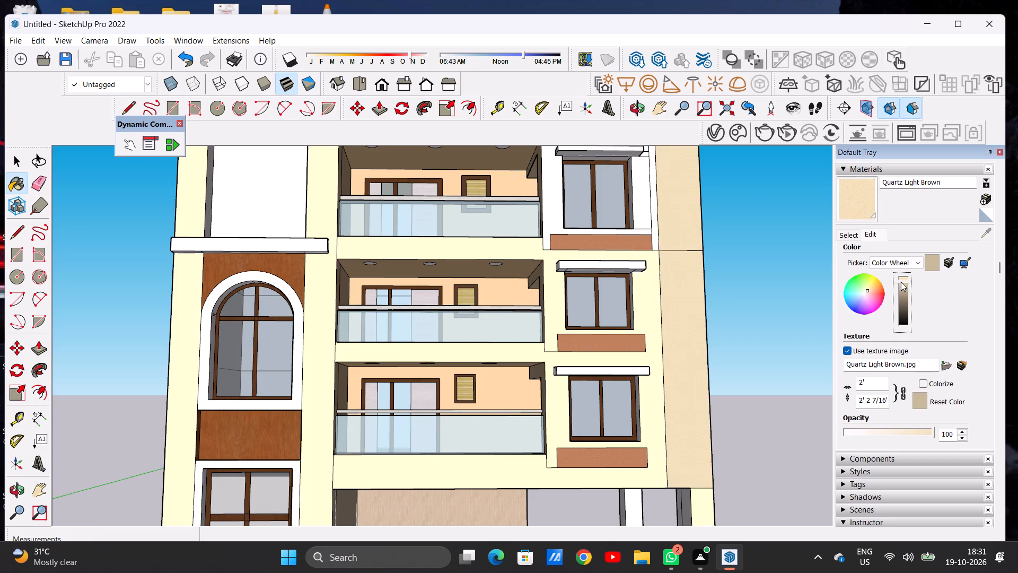
Paint the wall around the lower windows and balconies, the pillars beside the arched window and the upper strip in Quartz Light Brown.
{"action": "scroll", "coordinate": [671, 321], "scroll_direction": "down", "scroll_amount": 4}
{"action": "scroll", "coordinate": [651, 315], "scroll_direction": "up", "scroll_amount": 5}
{"action": "left_click", "coordinate": [656, 300]}
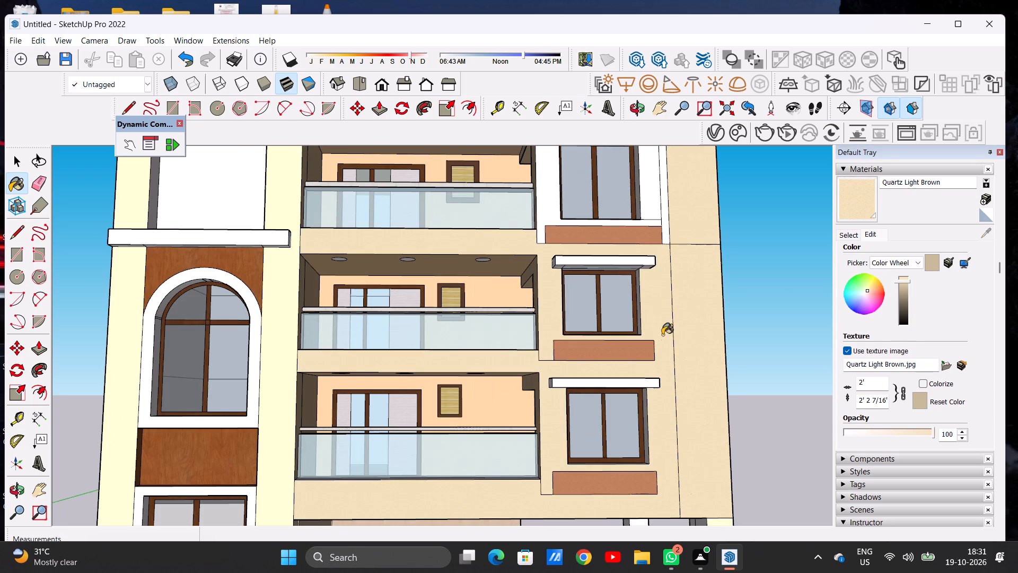
{"action": "scroll", "coordinate": [659, 342], "scroll_direction": "down", "scroll_amount": 13}
{"action": "scroll", "coordinate": [536, 323], "scroll_direction": "up", "scroll_amount": 5}
{"action": "left_click", "coordinate": [543, 308]}
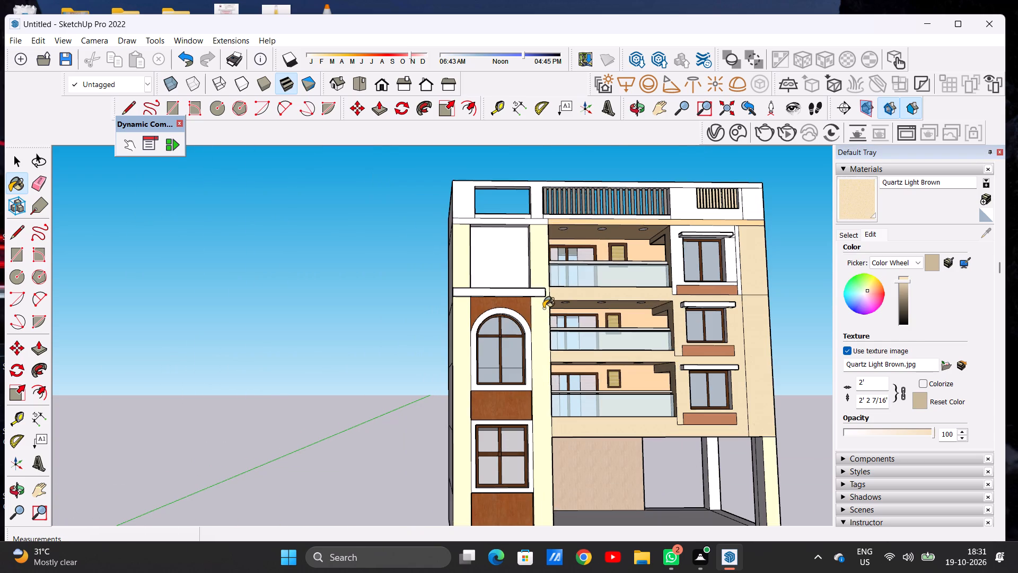
{"action": "left_click", "coordinate": [463, 342]}
{"action": "left_click", "coordinate": [459, 267]}
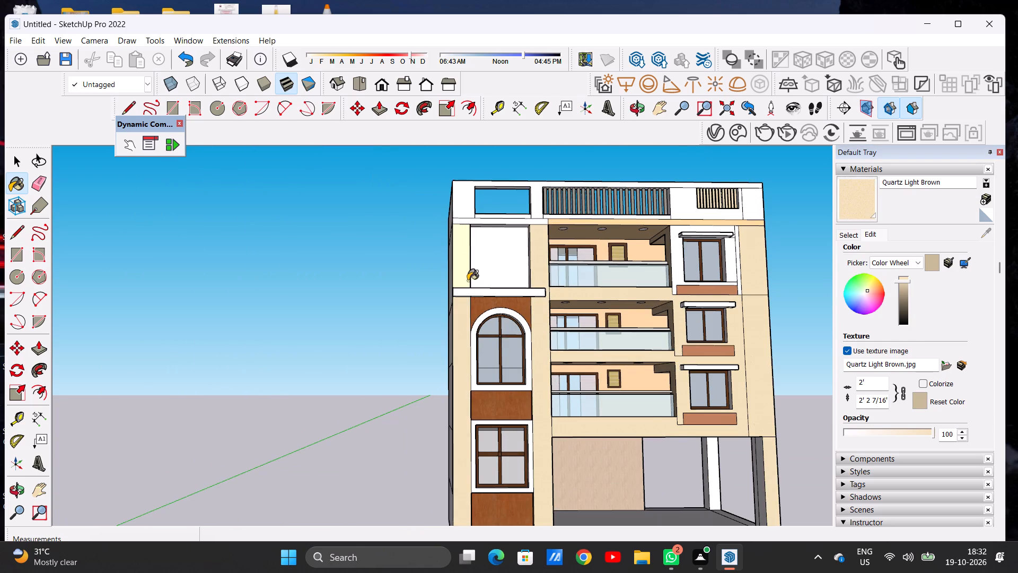
Paint the front frame of the roof parapet around the open bay in Quartz Light Brown.
{"action": "scroll", "coordinate": [481, 338], "scroll_direction": "down", "scroll_amount": 4}
{"action": "middle_click_drag", "start_coordinate": [517, 323], "coordinate": [491, 360]}
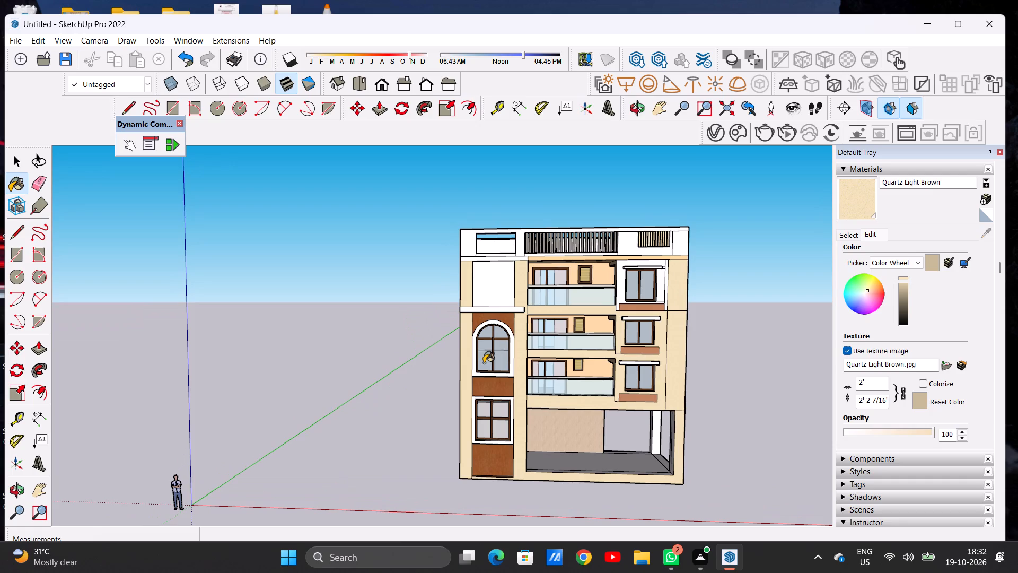
{"action": "scroll", "coordinate": [457, 411], "scroll_direction": "down", "scroll_amount": 5}
{"action": "scroll", "coordinate": [490, 299], "scroll_direction": "up", "scroll_amount": 10}
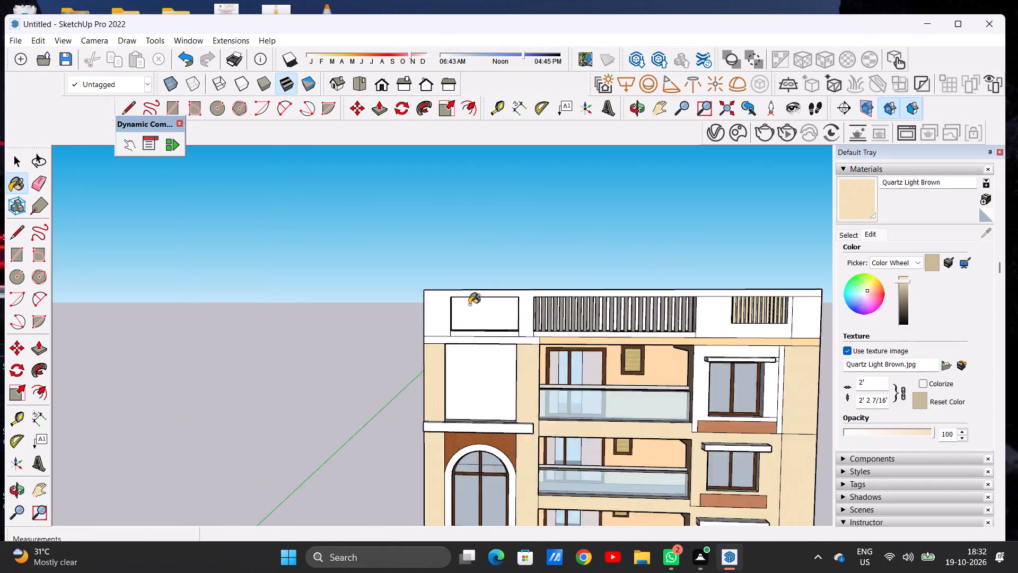
{"action": "scroll", "coordinate": [469, 305], "scroll_direction": "up", "scroll_amount": 2}
{"action": "left_click", "coordinate": [420, 305]}
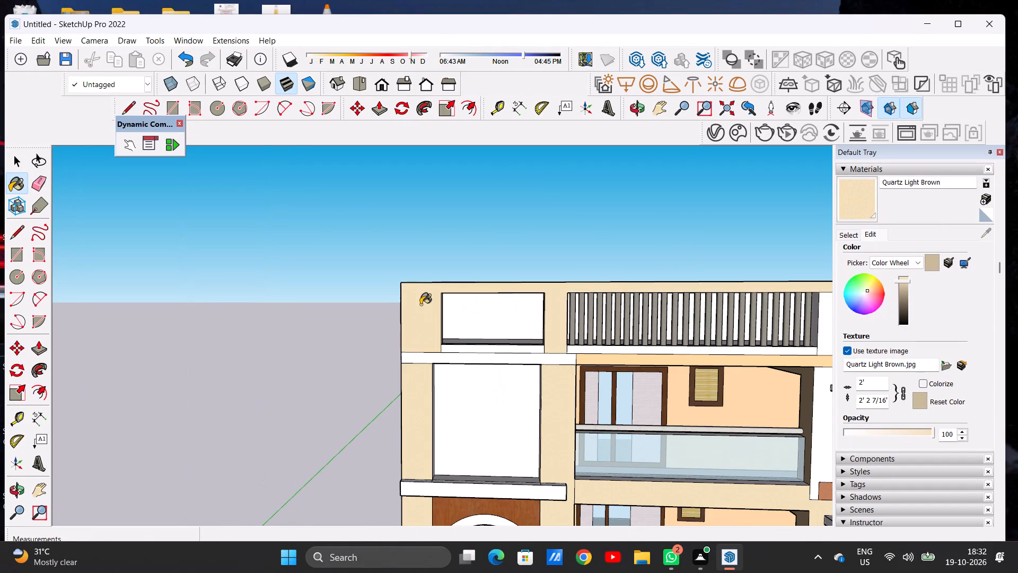
Paint the open parapet bay's inner side face, the strip below its opening and the horizontal band beneath in Quartz Light Brown.
{"action": "scroll", "coordinate": [420, 305], "scroll_direction": "down", "scroll_amount": 4}
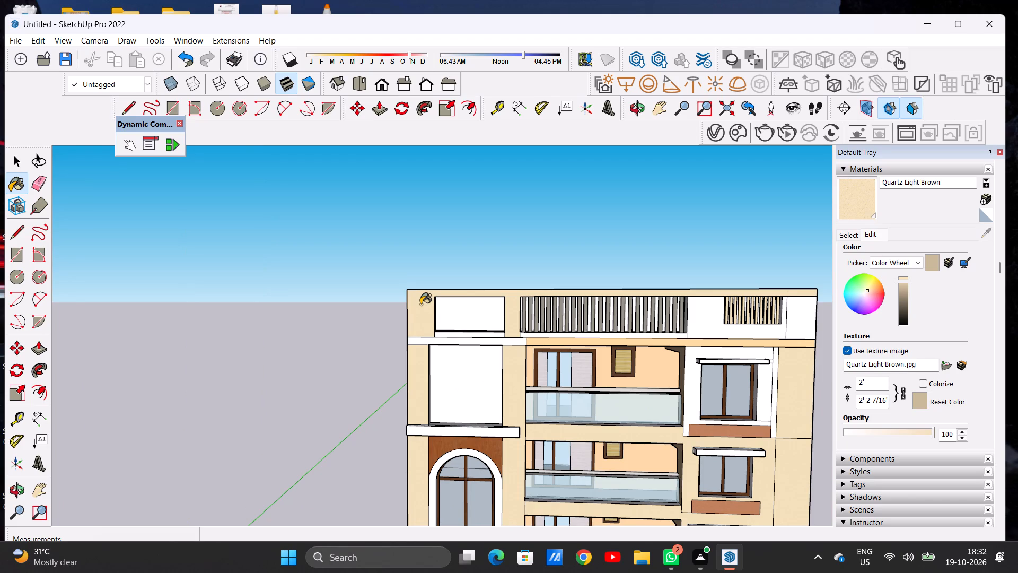
{"action": "scroll", "coordinate": [420, 305], "scroll_direction": "down", "scroll_amount": 7}
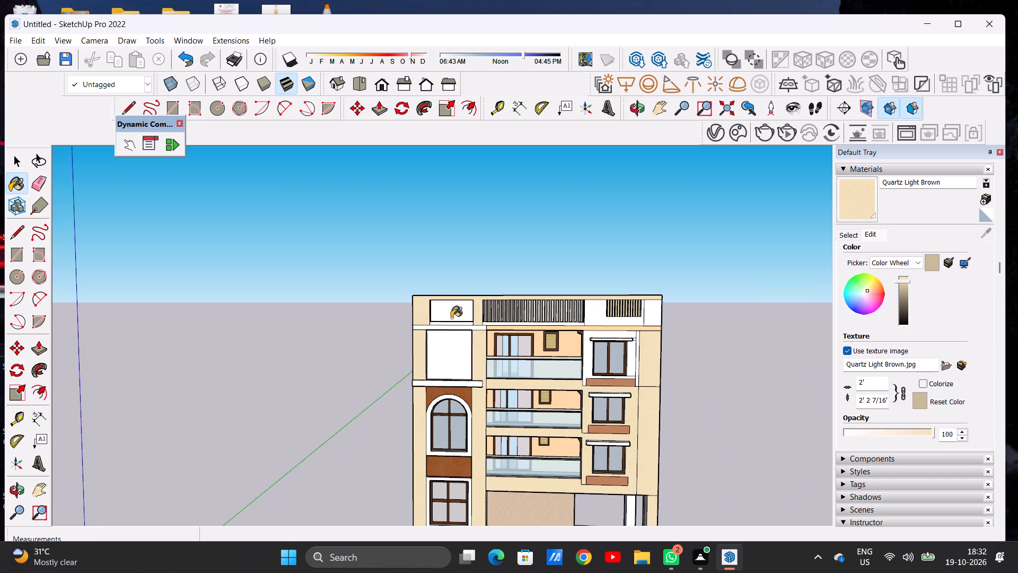
{"action": "scroll", "coordinate": [438, 327], "scroll_direction": "up", "scroll_amount": 5}
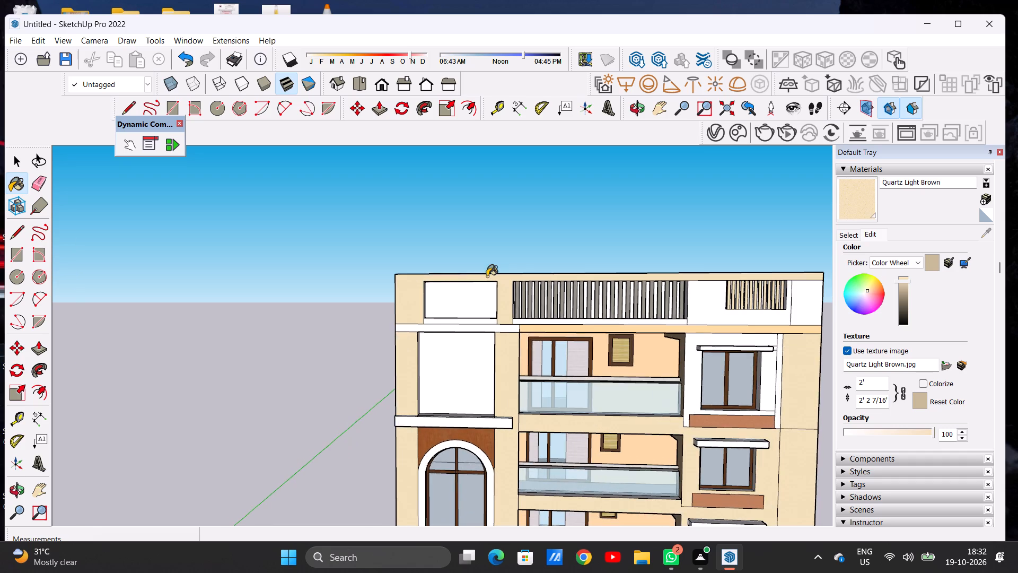
{"action": "middle_click_drag", "start_coordinate": [457, 303], "coordinate": [378, 318]}
{"action": "scroll", "coordinate": [465, 262], "scroll_direction": "up", "scroll_amount": 7}
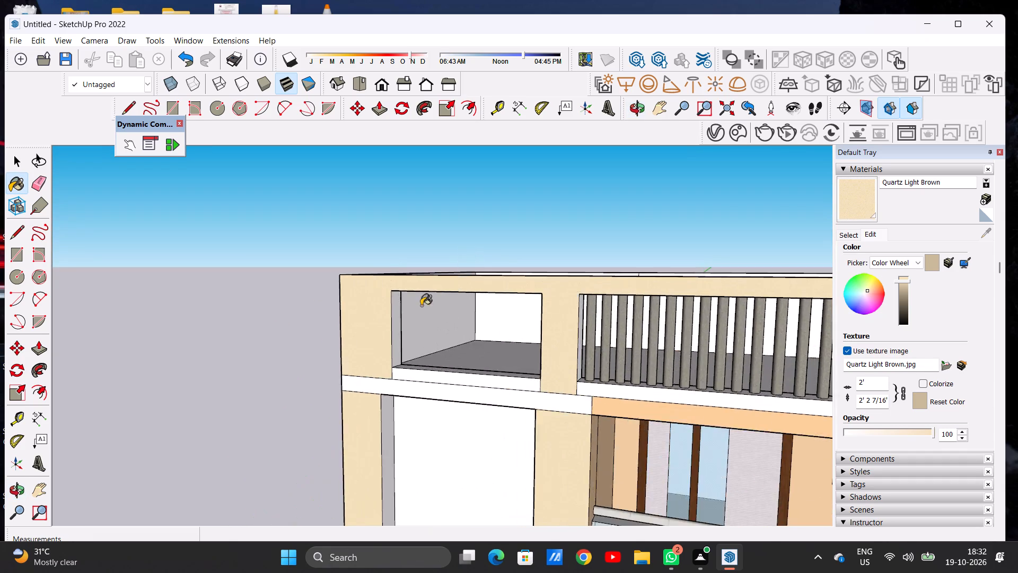
{"action": "scroll", "coordinate": [407, 308], "scroll_direction": "up", "scroll_amount": 8}
{"action": "left_click", "coordinate": [376, 320]}
{"action": "scroll", "coordinate": [435, 289], "scroll_direction": "down", "scroll_amount": 6}
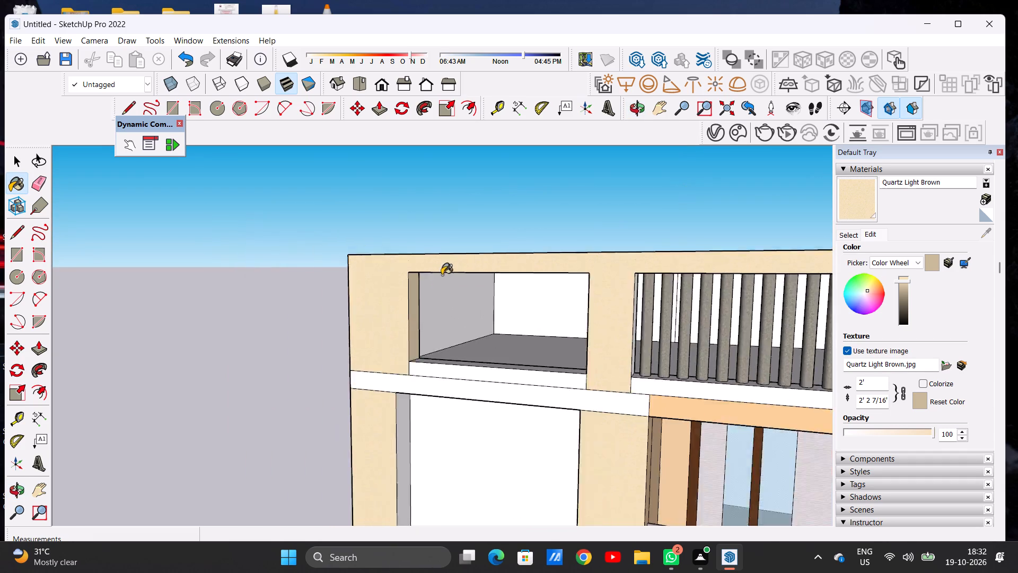
{"action": "scroll", "coordinate": [442, 275], "scroll_direction": "down", "scroll_amount": 3}
{"action": "scroll", "coordinate": [463, 363], "scroll_direction": "up", "scroll_amount": 8}
{"action": "left_click", "coordinate": [470, 344]}
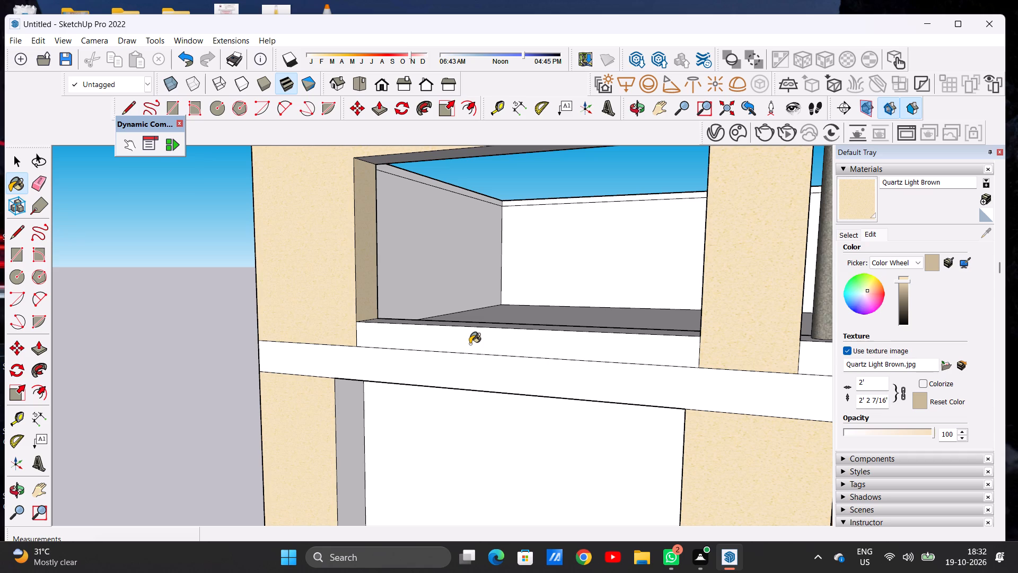
{"action": "left_click", "coordinate": [468, 375]}
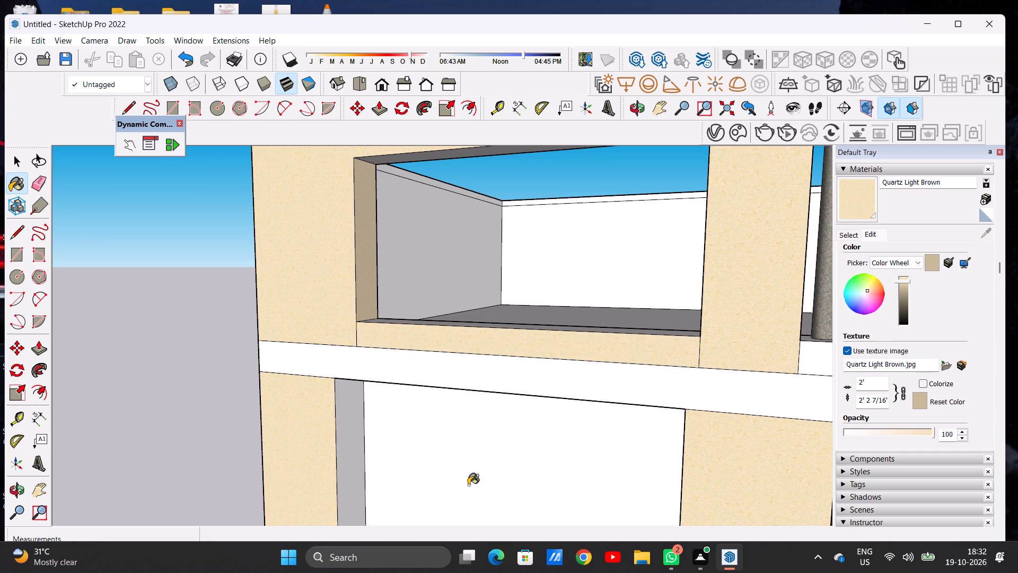
Paint the parapet strip directly below the long roof railing in Quartz Light Brown.
{"action": "scroll", "coordinate": [473, 430], "scroll_direction": "down", "scroll_amount": 12}
{"action": "middle_click_drag", "start_coordinate": [450, 439], "coordinate": [603, 418]}
{"action": "scroll", "coordinate": [581, 406], "scroll_direction": "up", "scroll_amount": 10}
{"action": "left_click", "coordinate": [528, 396]}
{"action": "scroll", "coordinate": [377, 431], "scroll_direction": "down", "scroll_amount": 7}
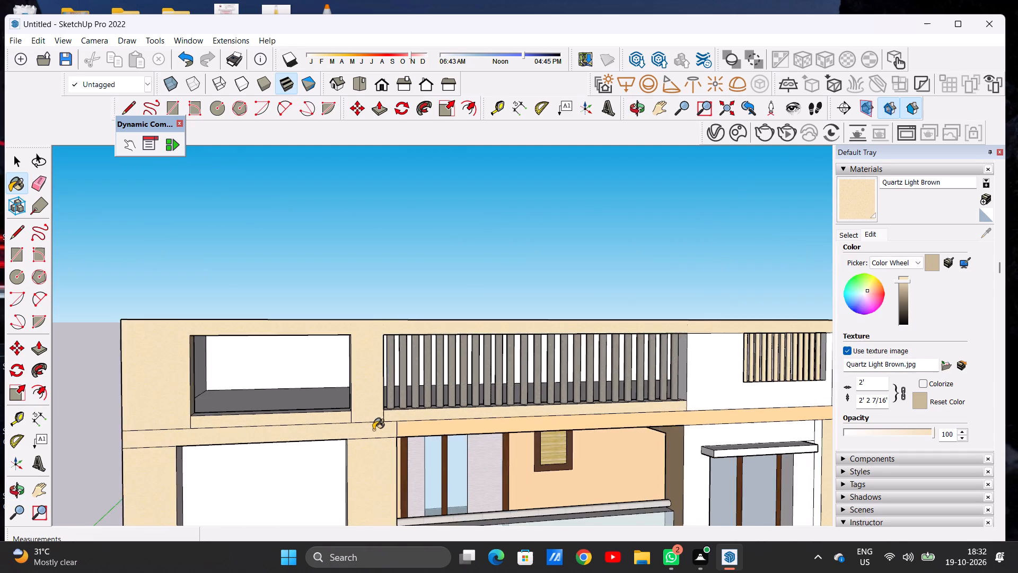
Paint the parapet wall around the short roof railing and the railing's balusters in Quartz Light Brown.
{"action": "scroll", "coordinate": [398, 392], "scroll_direction": "down", "scroll_amount": 12}
{"action": "scroll", "coordinate": [487, 370], "scroll_direction": "up", "scroll_amount": 11}
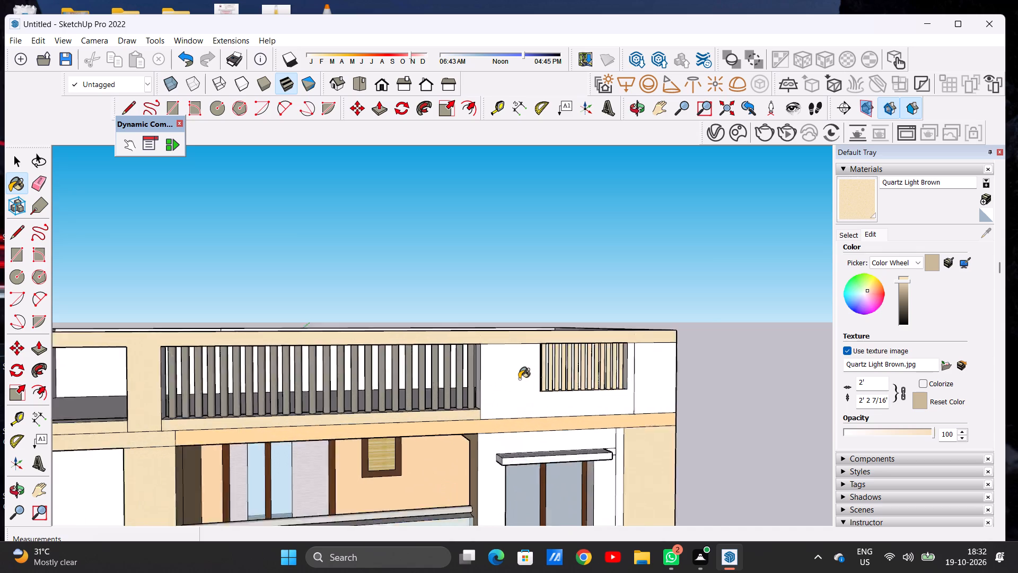
{"action": "scroll", "coordinate": [519, 379], "scroll_direction": "up", "scroll_amount": 1}
{"action": "left_click", "coordinate": [520, 379]}
{"action": "scroll", "coordinate": [426, 398], "scroll_direction": "down", "scroll_amount": 7}
{"action": "middle_click_drag", "start_coordinate": [533, 398], "coordinate": [494, 374]}
{"action": "middle_click_drag", "start_coordinate": [471, 380], "coordinate": [560, 413]}
{"action": "scroll", "coordinate": [432, 413], "scroll_direction": "up", "scroll_amount": 15}
{"action": "left_click", "coordinate": [484, 333]}
Paint the inner side face of the long roof railing's opening in Quartz Light Brown.
{"action": "scroll", "coordinate": [496, 410], "scroll_direction": "down", "scroll_amount": 8}
{"action": "scroll", "coordinate": [501, 388], "scroll_direction": "up", "scroll_amount": 1}
{"action": "scroll", "coordinate": [501, 388], "scroll_direction": "down", "scroll_amount": 6}
{"action": "middle_click_drag", "start_coordinate": [417, 393], "coordinate": [202, 397]}
{"action": "scroll", "coordinate": [274, 337], "scroll_direction": "up", "scroll_amount": 10}
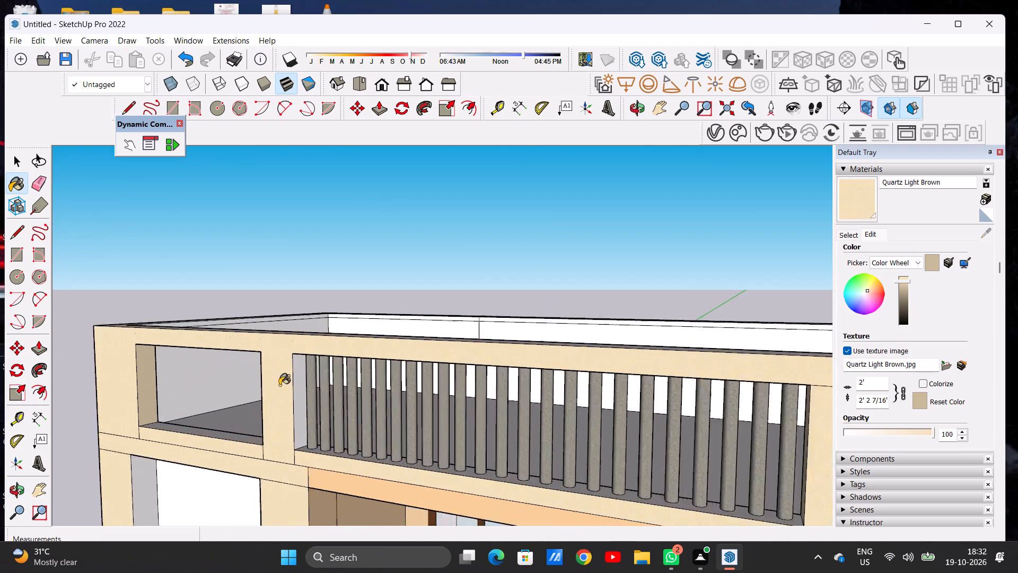
{"action": "scroll", "coordinate": [279, 385], "scroll_direction": "up", "scroll_amount": 3}
{"action": "left_click", "coordinate": [313, 358]}
{"action": "scroll", "coordinate": [293, 432], "scroll_direction": "down", "scroll_amount": 20}
{"action": "scroll", "coordinate": [293, 432], "scroll_direction": "down", "scroll_amount": 7}
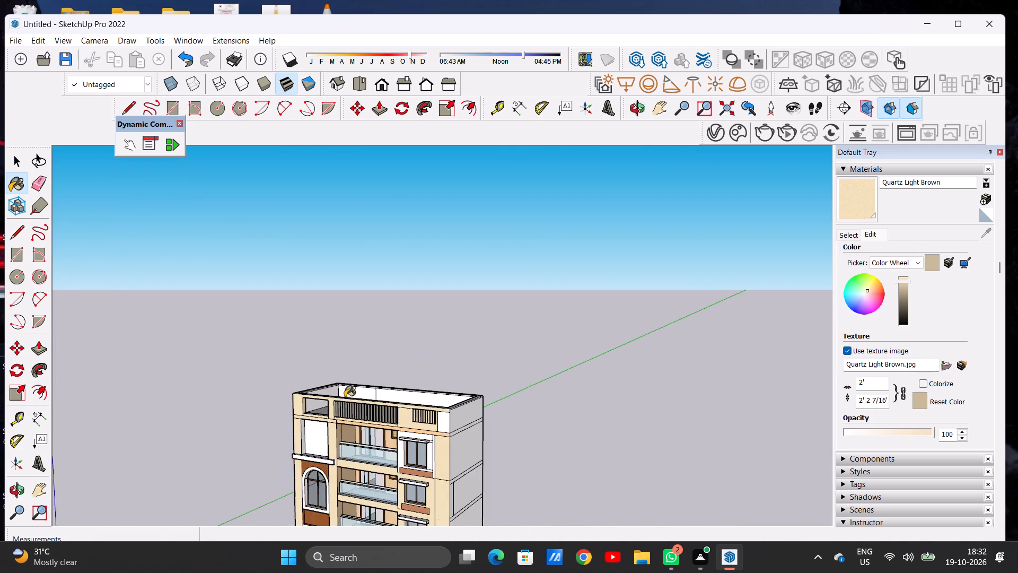
Paint the top-floor window's side recess, the surrounding wall and the narrow strip beside it in Quartz Light Brown.
{"action": "middle_click_drag", "start_coordinate": [344, 414], "coordinate": [459, 370]}
{"action": "scroll", "coordinate": [466, 423], "scroll_direction": "up", "scroll_amount": 12}
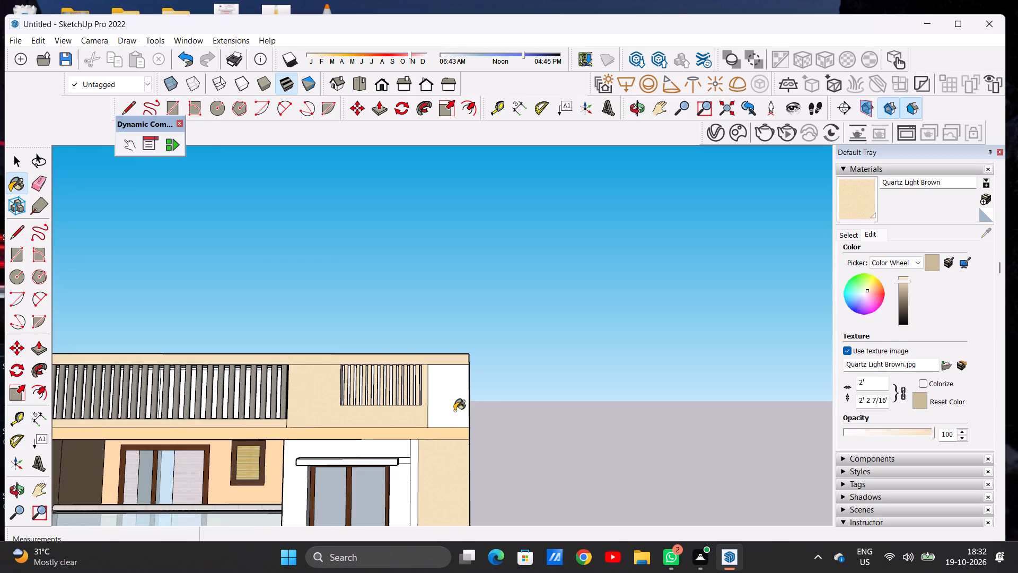
{"action": "scroll", "coordinate": [452, 377], "scroll_direction": "down", "scroll_amount": 10}
{"action": "scroll", "coordinate": [417, 465], "scroll_direction": "up", "scroll_amount": 3}
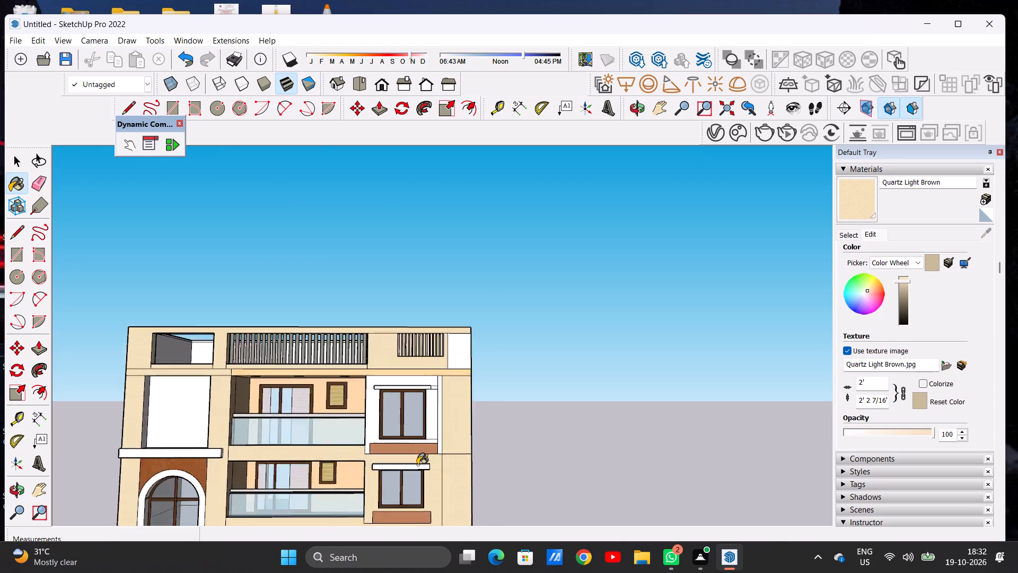
{"action": "scroll", "coordinate": [417, 465], "scroll_direction": "up", "scroll_amount": 12}
{"action": "left_click", "coordinate": [449, 381]}
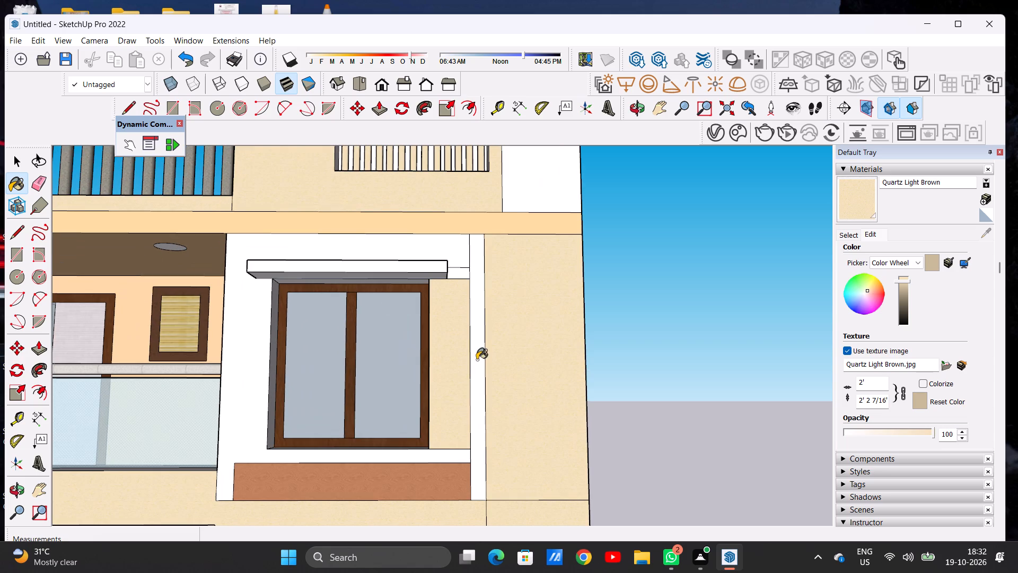
{"action": "left_click", "coordinate": [477, 360]}
{"action": "left_click", "coordinate": [449, 256]}
{"action": "left_click", "coordinate": [463, 273]}
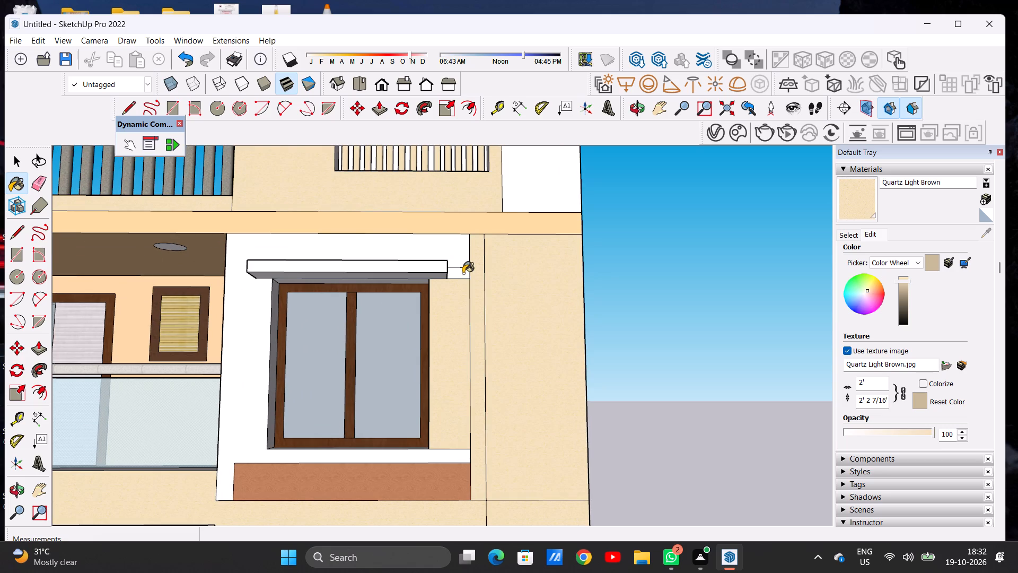
Paint the inner side face and bottom ledge of the short roof railing's opening in Quartz Light Brown.
{"action": "scroll", "coordinate": [466, 403], "scroll_direction": "down", "scroll_amount": 13}
{"action": "scroll", "coordinate": [522, 276], "scroll_direction": "down", "scroll_amount": 1}
{"action": "scroll", "coordinate": [521, 279], "scroll_direction": "up", "scroll_amount": 4}
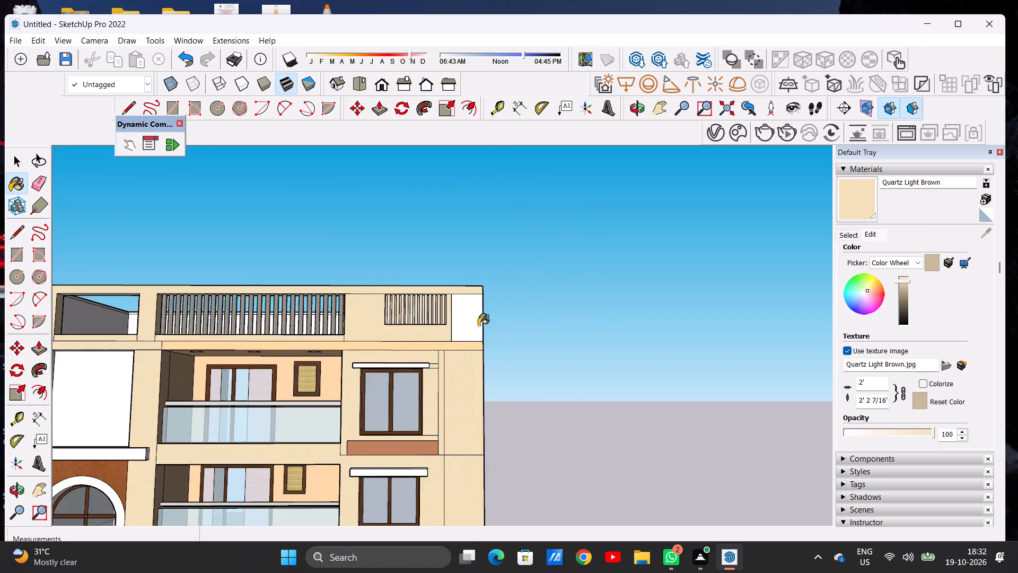
{"action": "scroll", "coordinate": [478, 325], "scroll_direction": "up", "scroll_amount": 11}
{"action": "middle_click_drag", "start_coordinate": [704, 311], "coordinate": [372, 408]}
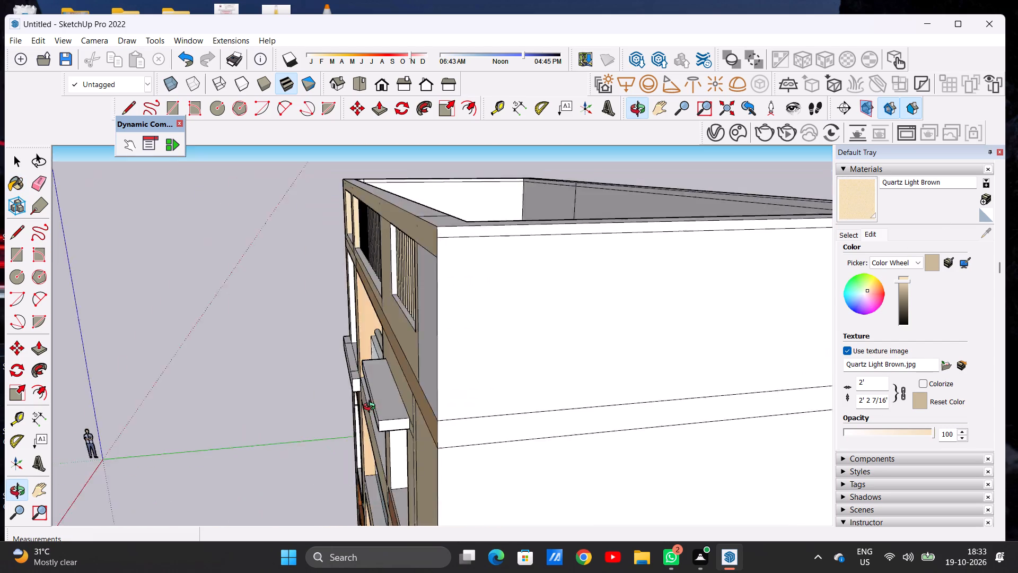
{"action": "middle_click_drag", "start_coordinate": [372, 408], "coordinate": [540, 409]}
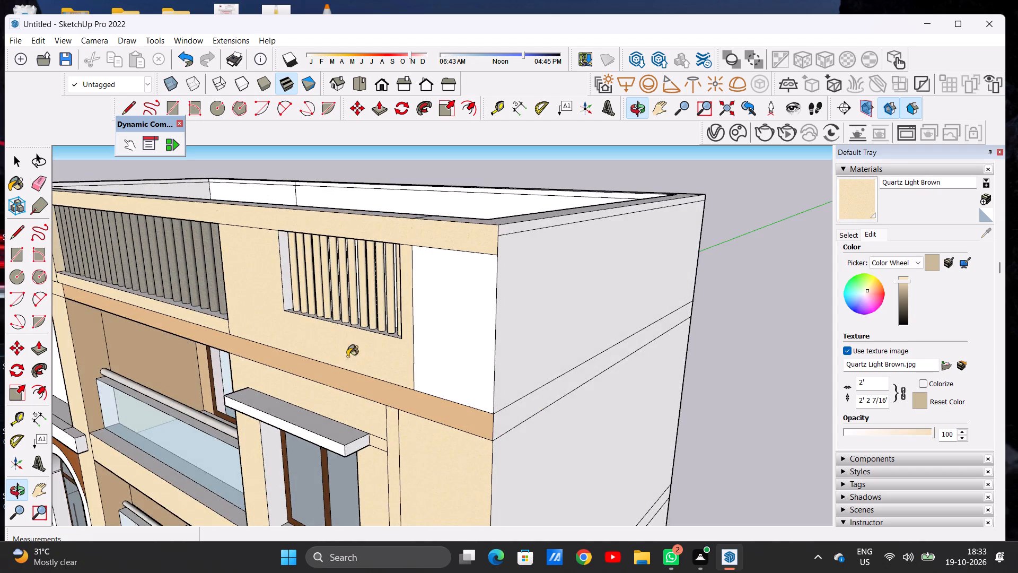
{"action": "scroll", "coordinate": [297, 308], "scroll_direction": "up", "scroll_amount": 11}
{"action": "left_click", "coordinate": [268, 262]}
{"action": "scroll", "coordinate": [277, 340], "scroll_direction": "up", "scroll_amount": 7}
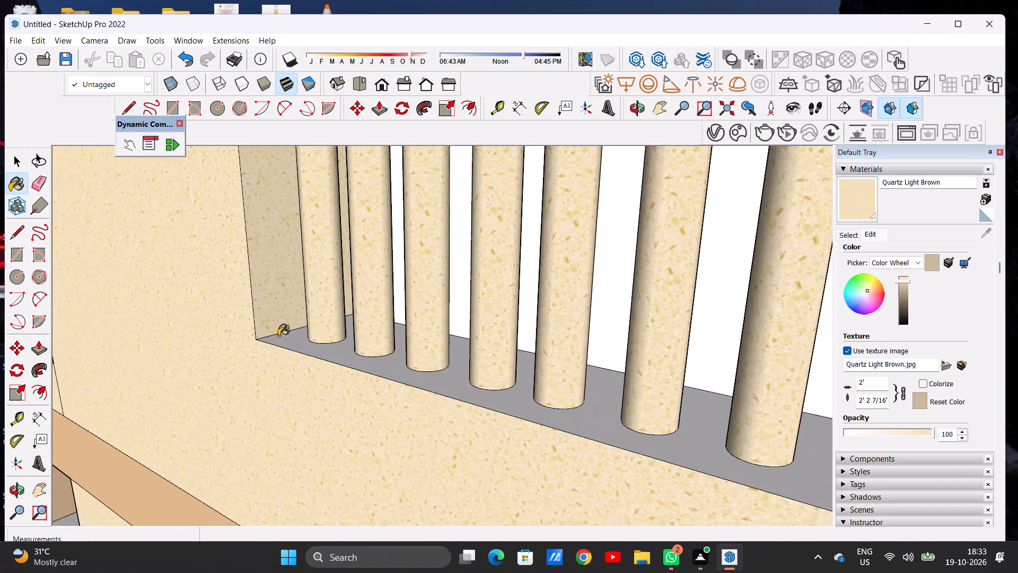
{"action": "left_click", "coordinate": [279, 332]}
{"action": "scroll", "coordinate": [403, 376], "scroll_direction": "down", "scroll_amount": 3}
{"action": "scroll", "coordinate": [376, 369], "scroll_direction": "up", "scroll_amount": 8}
{"action": "left_click", "coordinate": [376, 368]}
{"action": "scroll", "coordinate": [458, 390], "scroll_direction": "down", "scroll_amount": 6}
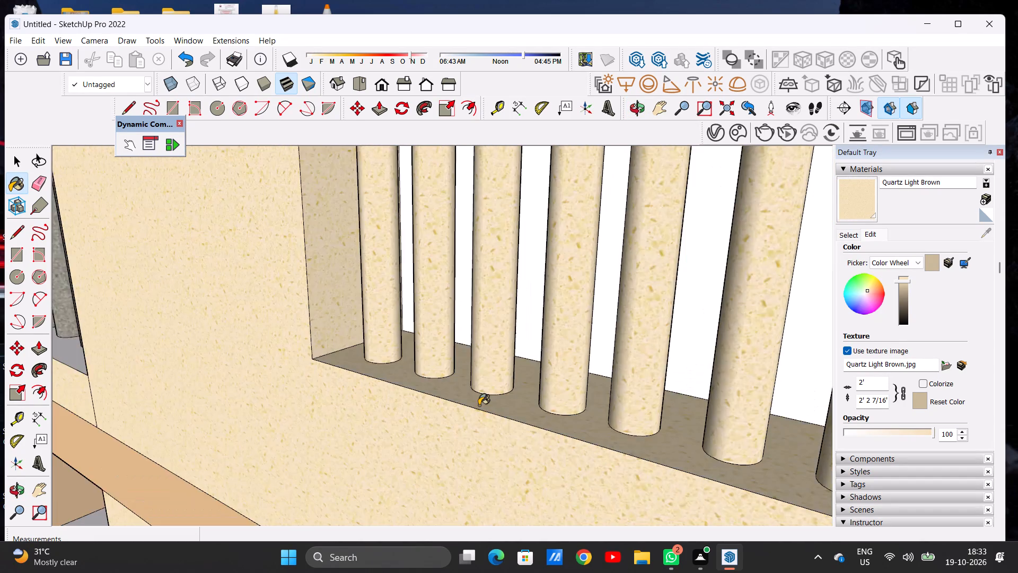
Paint the bottom ledge under the long roof railing's balusters in Quartz Light Brown.
{"action": "scroll", "coordinate": [479, 405], "scroll_direction": "down", "scroll_amount": 16}
{"action": "scroll", "coordinate": [238, 378], "scroll_direction": "up", "scroll_amount": 4}
{"action": "scroll", "coordinate": [239, 368], "scroll_direction": "down", "scroll_amount": 1}
{"action": "scroll", "coordinate": [240, 366], "scroll_direction": "up", "scroll_amount": 9}
{"action": "left_click", "coordinate": [241, 364]}
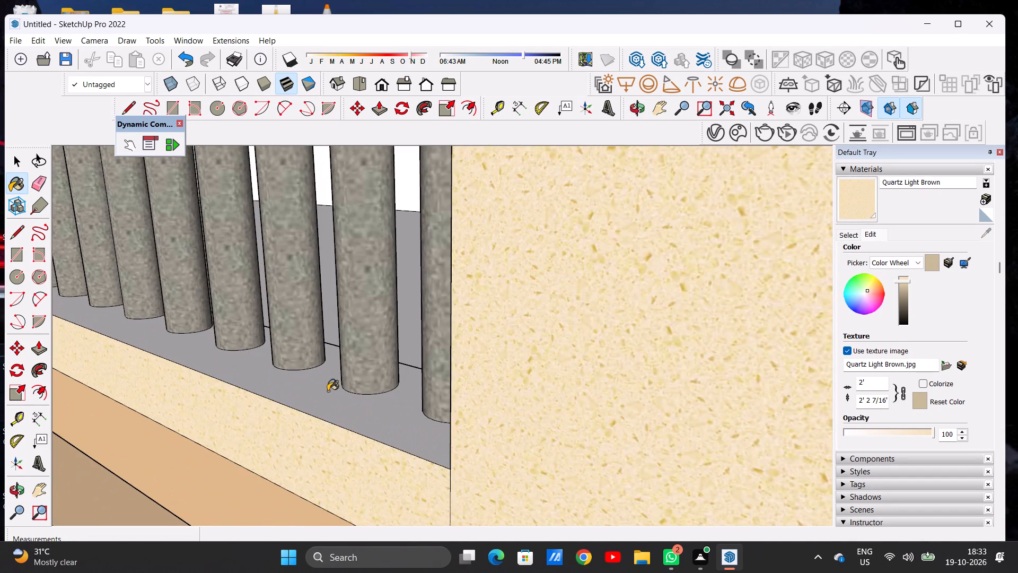
{"action": "scroll", "coordinate": [333, 393], "scroll_direction": "down", "scroll_amount": 15}
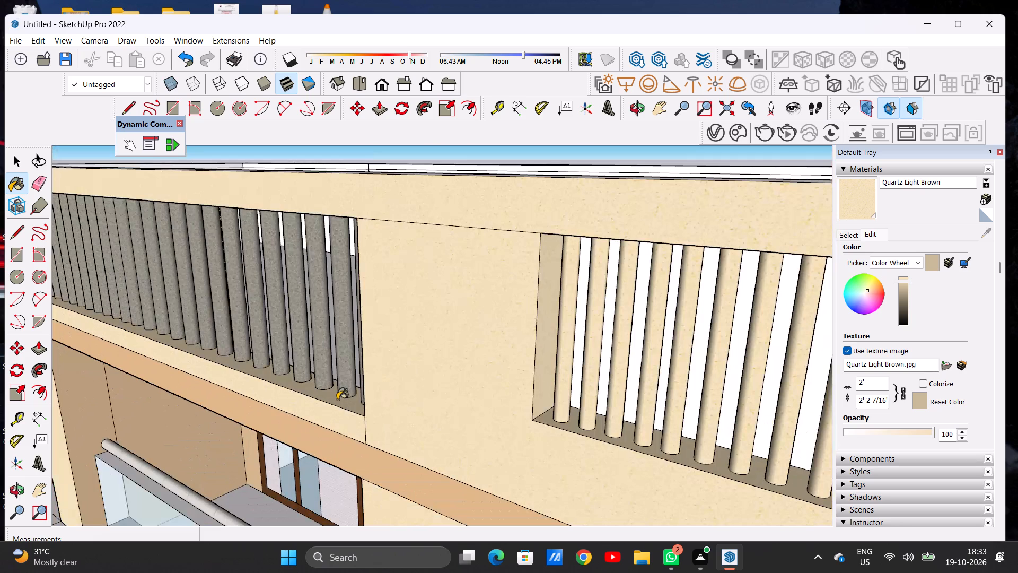
Paint the outer-end inner side face of the short roof railing's opening in Quartz Light Brown.
{"action": "scroll", "coordinate": [491, 247], "scroll_direction": "down", "scroll_amount": 16}
{"action": "scroll", "coordinate": [428, 317], "scroll_direction": "up", "scroll_amount": 1}
{"action": "middle_click_drag", "start_coordinate": [428, 317], "coordinate": [466, 317]}
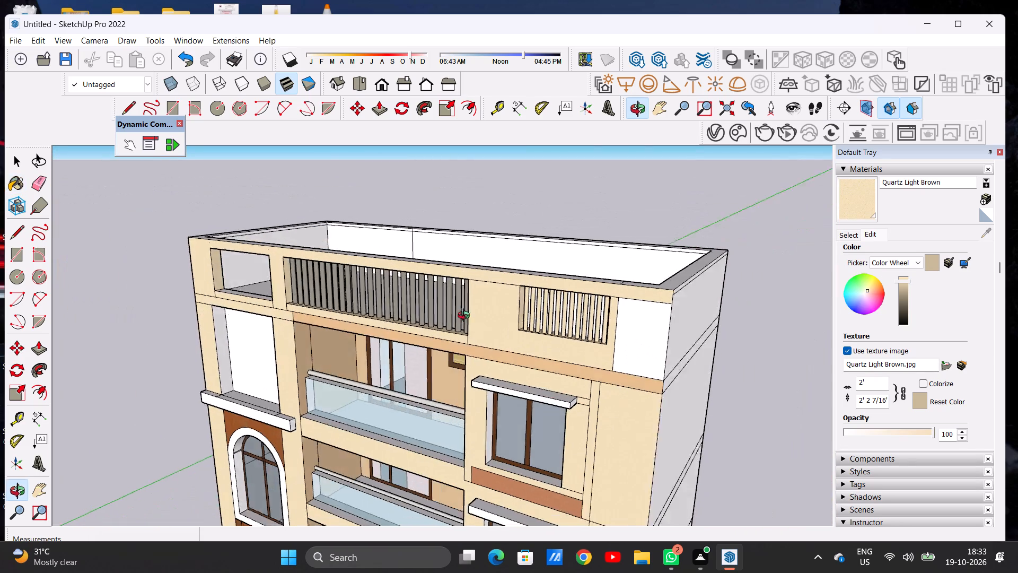
{"action": "middle_click_drag", "start_coordinate": [466, 317], "coordinate": [677, 303]}
{"action": "scroll", "coordinate": [657, 298], "scroll_direction": "up", "scroll_amount": 7}
{"action": "scroll", "coordinate": [590, 262], "scroll_direction": "up", "scroll_amount": 8}
{"action": "left_click", "coordinate": [596, 231]}
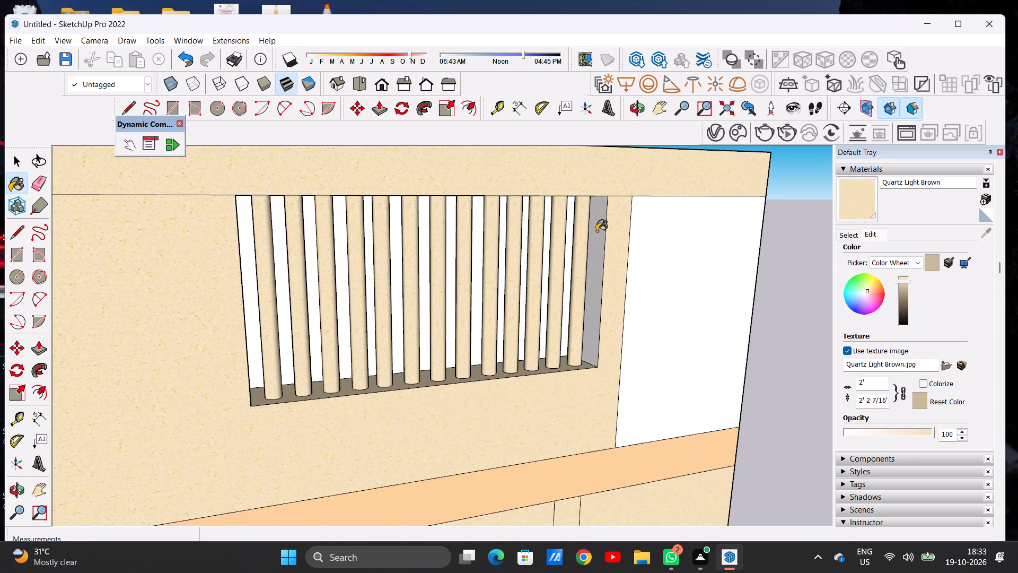
Paint the white end panel beside the short roof railing in Formica Graystone from Synthetic Surfaces.
{"action": "scroll", "coordinate": [577, 309], "scroll_direction": "down", "scroll_amount": 15}
{"action": "middle_click_drag", "start_coordinate": [607, 343], "coordinate": [509, 317]}
{"action": "scroll", "coordinate": [360, 348], "scroll_direction": "down", "scroll_amount": 7}
{"action": "scroll", "coordinate": [519, 324], "scroll_direction": "up", "scroll_amount": 5}
{"action": "scroll", "coordinate": [519, 324], "scroll_direction": "down", "scroll_amount": 1}
{"action": "scroll", "coordinate": [519, 324], "scroll_direction": "up", "scroll_amount": 12}
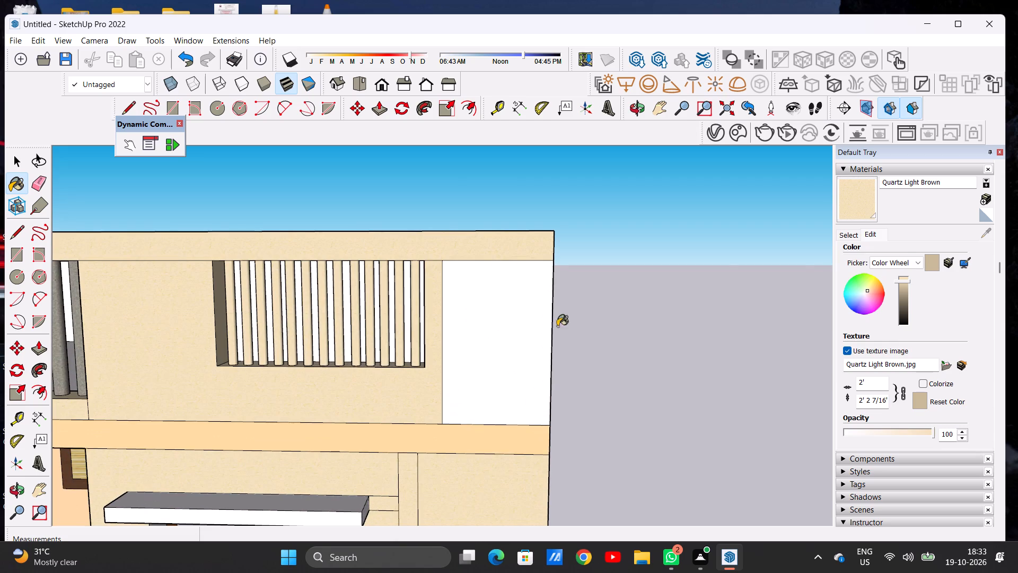
{"action": "left_click", "coordinate": [850, 231]}
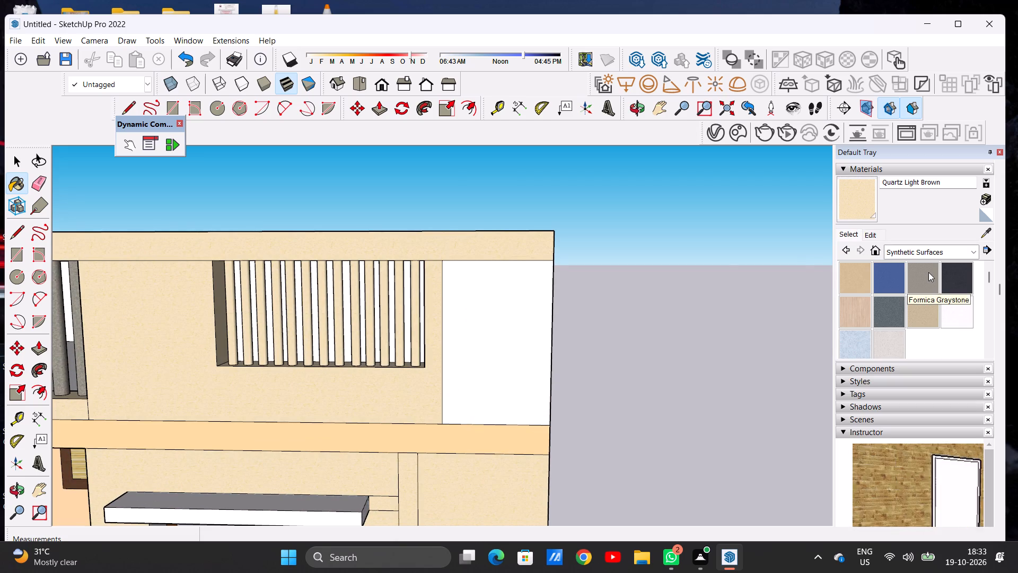
{"action": "left_click", "coordinate": [928, 272]}
{"action": "left_click", "coordinate": [479, 363]}
{"action": "scroll", "coordinate": [487, 369], "scroll_direction": "up", "scroll_amount": 8}
{"action": "scroll", "coordinate": [565, 307], "scroll_direction": "down", "scroll_amount": 5}
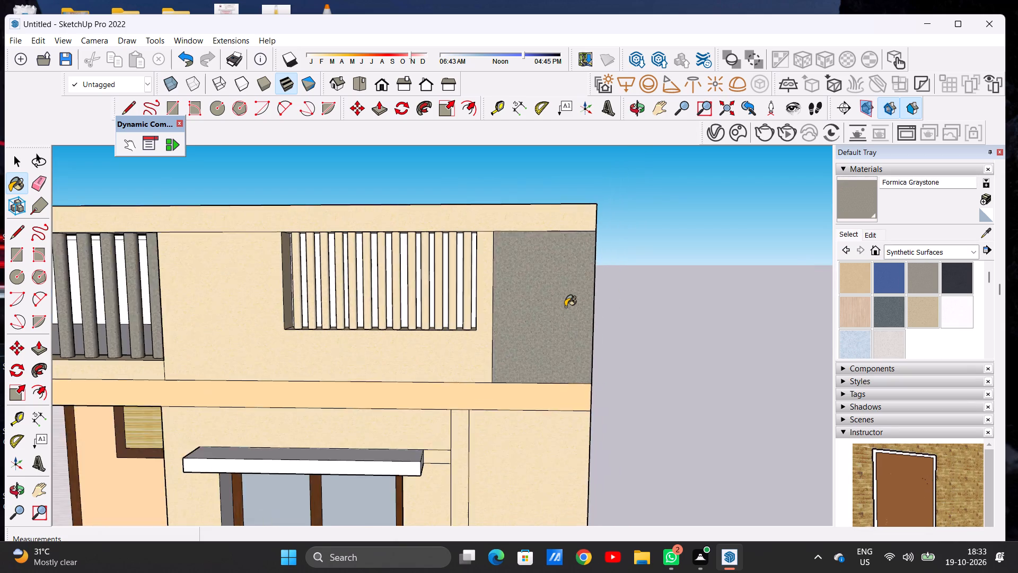
Paint the blank wall panel above the arched window in Polished Concrete Old from Asphalt and Concrete.
{"action": "scroll", "coordinate": [565, 307], "scroll_direction": "down", "scroll_amount": 20}
{"action": "scroll", "coordinate": [565, 307], "scroll_direction": "down", "scroll_amount": 8}
{"action": "scroll", "coordinate": [565, 275], "scroll_direction": "up", "scroll_amount": 1}
{"action": "scroll", "coordinate": [565, 275], "scroll_direction": "down", "scroll_amount": 3}
{"action": "scroll", "coordinate": [422, 331], "scroll_direction": "up", "scroll_amount": 7}
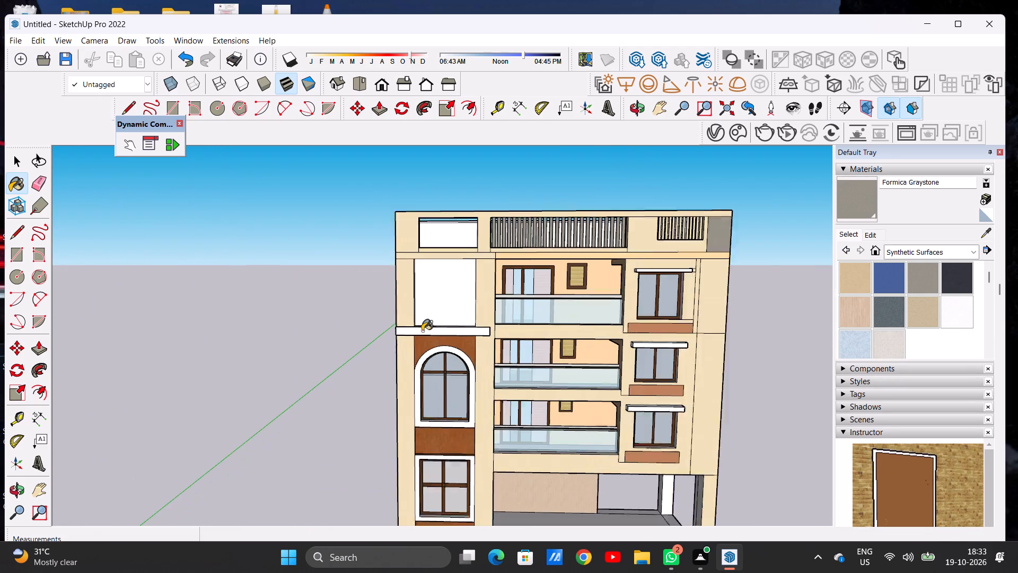
{"action": "scroll", "coordinate": [422, 331], "scroll_direction": "up", "scroll_amount": 1}
{"action": "scroll", "coordinate": [456, 305], "scroll_direction": "up", "scroll_amount": 5}
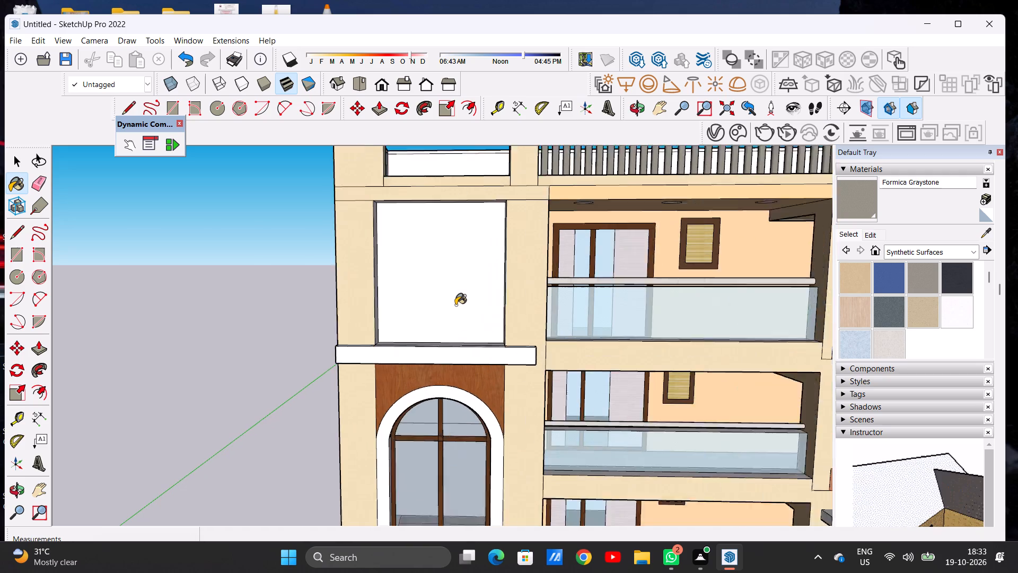
{"action": "scroll", "coordinate": [455, 305], "scroll_direction": "up", "scroll_amount": 2}
{"action": "left_click", "coordinate": [897, 250]}
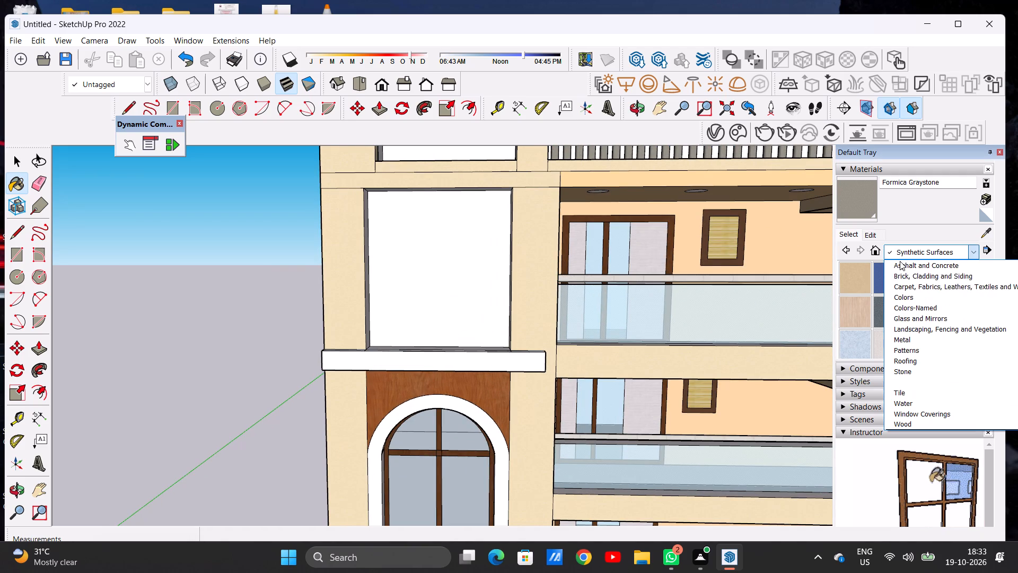
{"action": "left_click", "coordinate": [911, 269]}
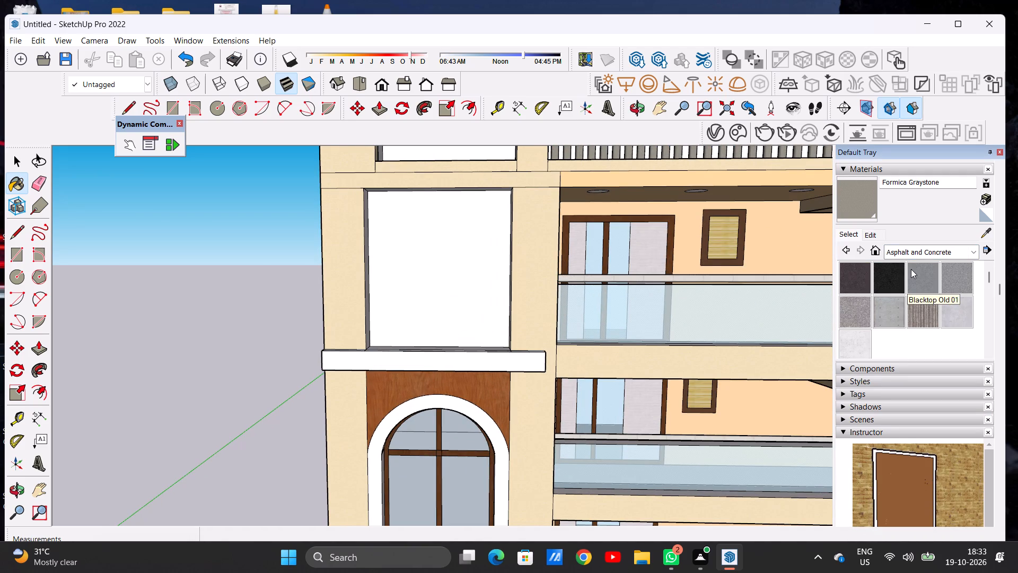
{"action": "left_click", "coordinate": [863, 341]}
{"action": "left_click", "coordinate": [467, 270]}
{"action": "scroll", "coordinate": [427, 290], "scroll_direction": "up", "scroll_amount": 8}
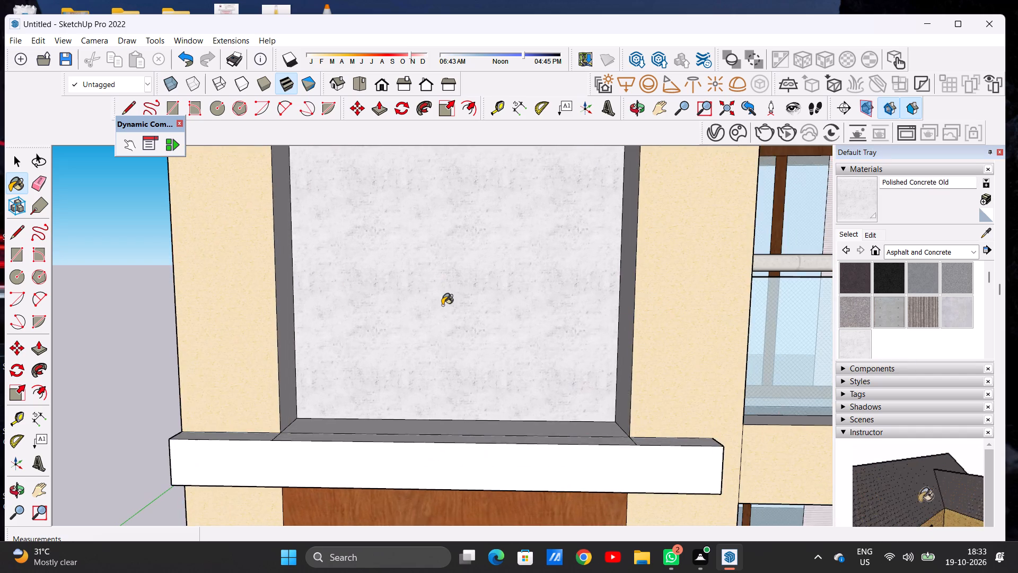
Paint the panel recess's corner-side face, its bottom ledge and the adjoining ledge strip in Polished Concrete Old.
{"action": "scroll", "coordinate": [442, 305], "scroll_direction": "down", "scroll_amount": 8}
{"action": "middle_click_drag", "start_coordinate": [420, 272], "coordinate": [371, 301]}
{"action": "scroll", "coordinate": [383, 206], "scroll_direction": "up", "scroll_amount": 13}
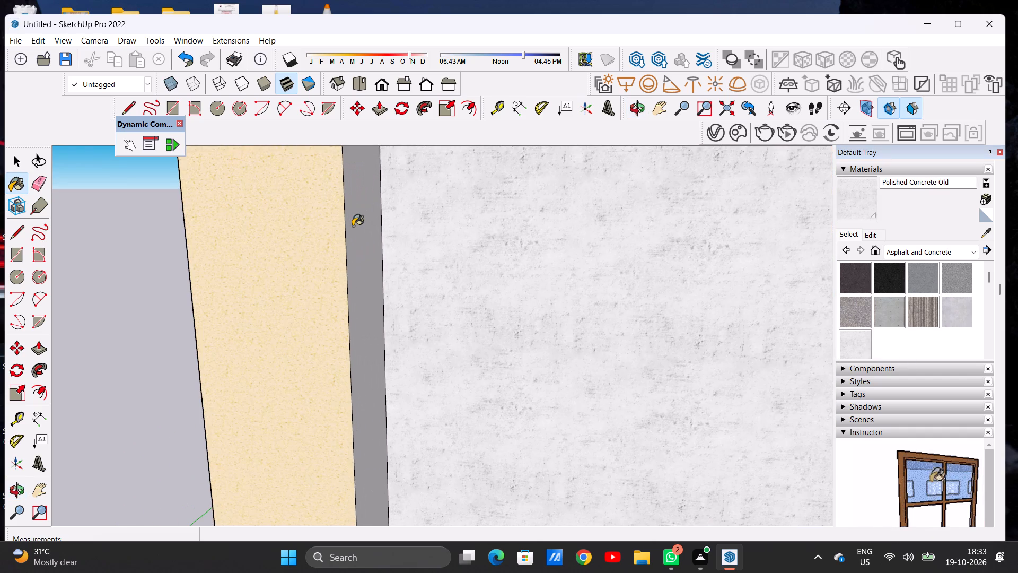
{"action": "left_click", "coordinate": [353, 226]}
{"action": "scroll", "coordinate": [404, 231], "scroll_direction": "down", "scroll_amount": 4}
{"action": "scroll", "coordinate": [404, 231], "scroll_direction": "up", "scroll_amount": 1}
{"action": "scroll", "coordinate": [404, 231], "scroll_direction": "down", "scroll_amount": 12}
{"action": "scroll", "coordinate": [442, 378], "scroll_direction": "up", "scroll_amount": 13}
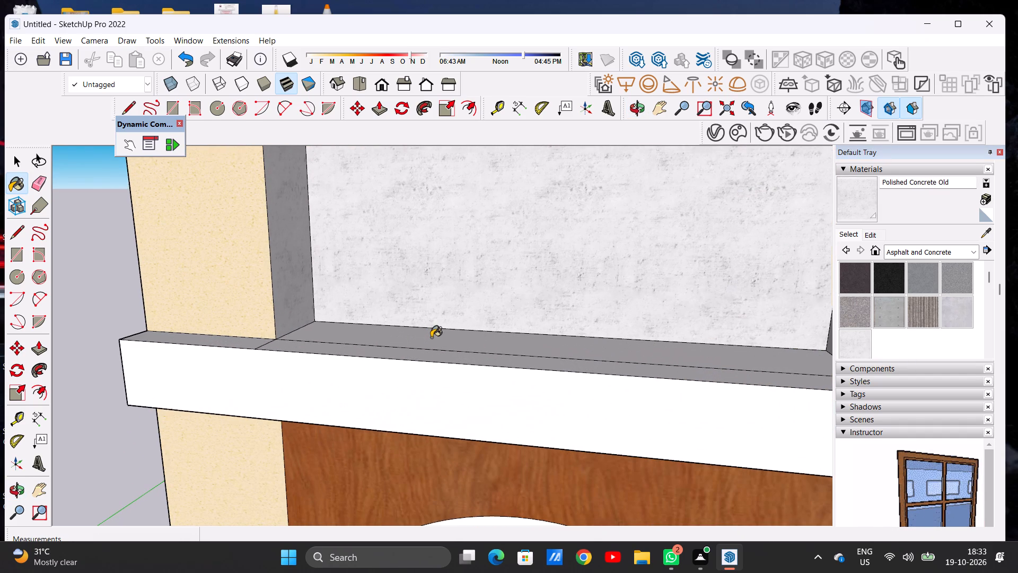
{"action": "left_click", "coordinate": [430, 337]}
{"action": "left_click", "coordinate": [429, 351]}
{"action": "scroll", "coordinate": [428, 352], "scroll_direction": "down", "scroll_amount": 17}
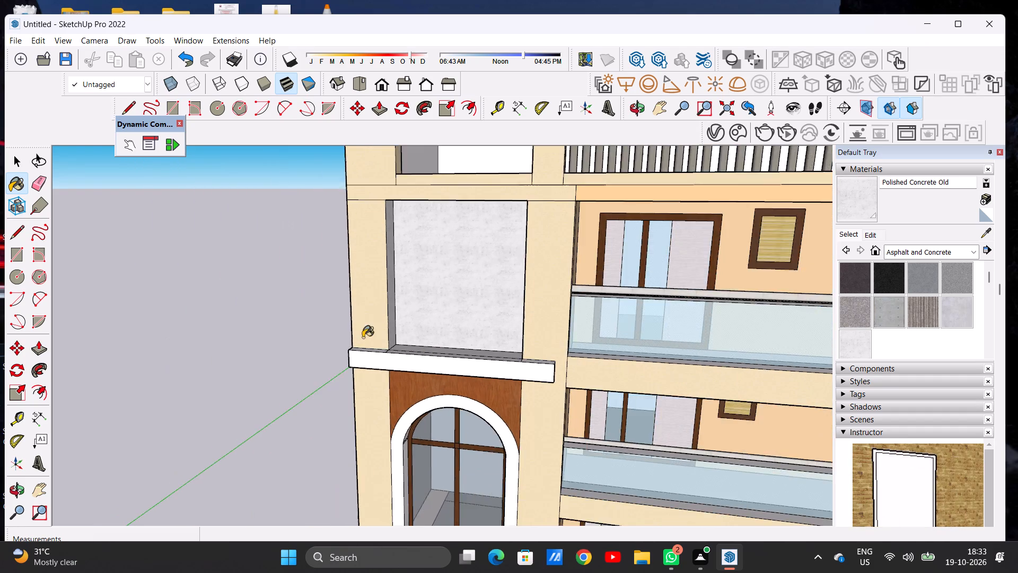
Paint the panel recess's balcony-side face and its top face in Polished Concrete Old.
{"action": "middle_click_drag", "start_coordinate": [349, 326], "coordinate": [528, 310]}
{"action": "scroll", "coordinate": [503, 241], "scroll_direction": "up", "scroll_amount": 2}
{"action": "scroll", "coordinate": [503, 241], "scroll_direction": "down", "scroll_amount": 1}
{"action": "scroll", "coordinate": [503, 241], "scroll_direction": "up", "scroll_amount": 3}
{"action": "left_click", "coordinate": [494, 230]}
{"action": "scroll", "coordinate": [508, 366], "scroll_direction": "down", "scroll_amount": 4}
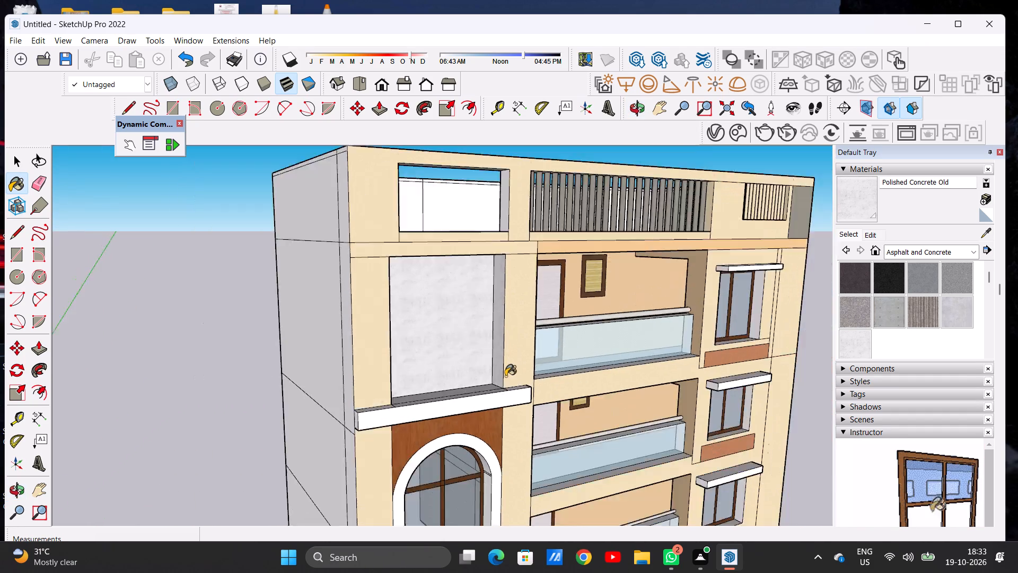
{"action": "scroll", "coordinate": [505, 376], "scroll_direction": "down", "scroll_amount": 10}
{"action": "middle_click_drag", "start_coordinate": [479, 331], "coordinate": [427, 234]}
{"action": "scroll", "coordinate": [427, 273], "scroll_direction": "up", "scroll_amount": 13}
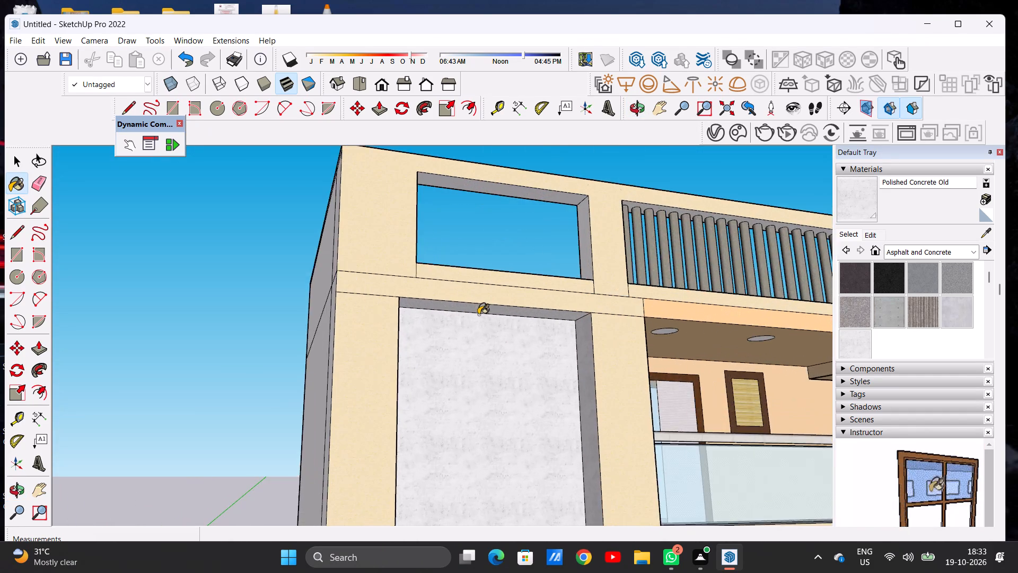
{"action": "scroll", "coordinate": [478, 315], "scroll_direction": "up", "scroll_amount": 1}
{"action": "middle_click_drag", "start_coordinate": [478, 315], "coordinate": [463, 270]}
{"action": "scroll", "coordinate": [463, 270], "scroll_direction": "up", "scroll_amount": 7}
{"action": "left_click", "coordinate": [453, 291]}
Examine the concrete panel, the roof opening and the overall front facade from different heights.
{"action": "scroll", "coordinate": [416, 418], "scroll_direction": "down", "scroll_amount": 15}
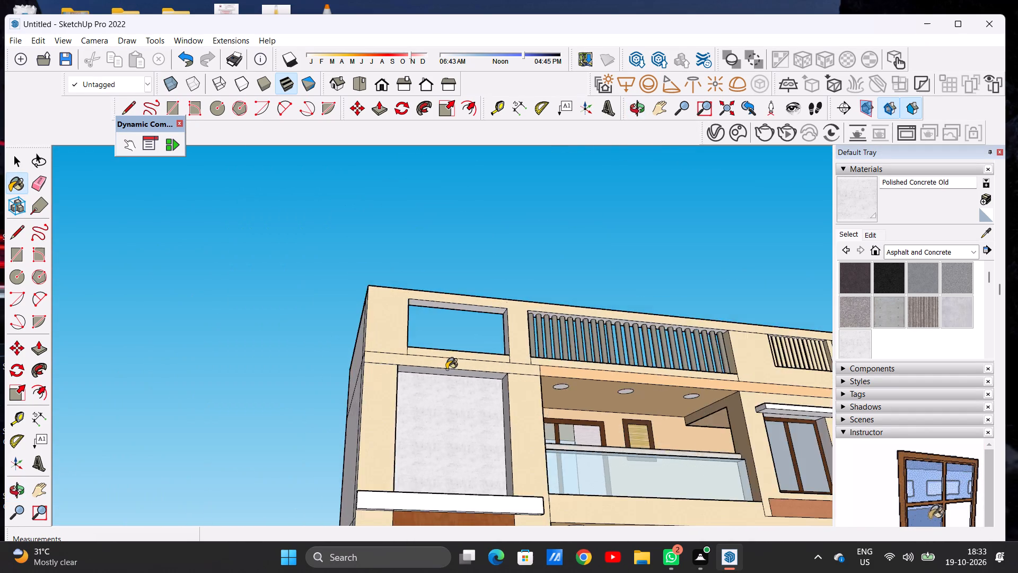
{"action": "scroll", "coordinate": [446, 369], "scroll_direction": "down", "scroll_amount": 8}
{"action": "middle_click_drag", "start_coordinate": [431, 368], "coordinate": [385, 505]}
{"action": "scroll", "coordinate": [486, 358], "scroll_direction": "up", "scroll_amount": 7}
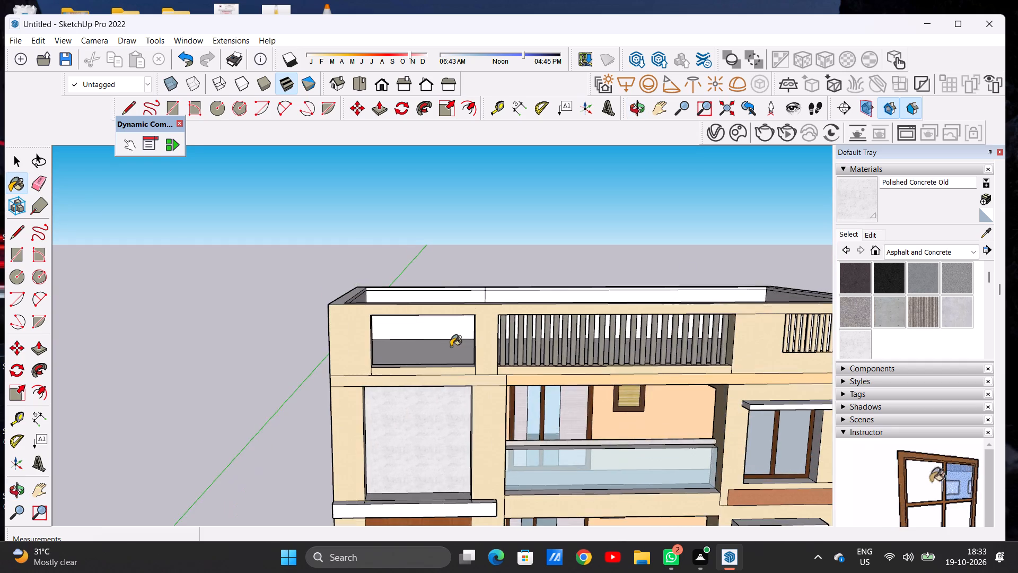
{"action": "middle_click_drag", "start_coordinate": [451, 346], "coordinate": [437, 294]}
{"action": "scroll", "coordinate": [419, 293], "scroll_direction": "up", "scroll_amount": 5}
{"action": "scroll", "coordinate": [419, 294], "scroll_direction": "down", "scroll_amount": 1}
{"action": "scroll", "coordinate": [419, 294], "scroll_direction": "up", "scroll_amount": 1}
{"action": "scroll", "coordinate": [419, 294], "scroll_direction": "down", "scroll_amount": 1}
{"action": "scroll", "coordinate": [419, 294], "scroll_direction": "up", "scroll_amount": 1}
{"action": "scroll", "coordinate": [385, 383], "scroll_direction": "down", "scroll_amount": 9}
{"action": "scroll", "coordinate": [510, 289], "scroll_direction": "down", "scroll_amount": 13}
{"action": "scroll", "coordinate": [483, 373], "scroll_direction": "up", "scroll_amount": 7}
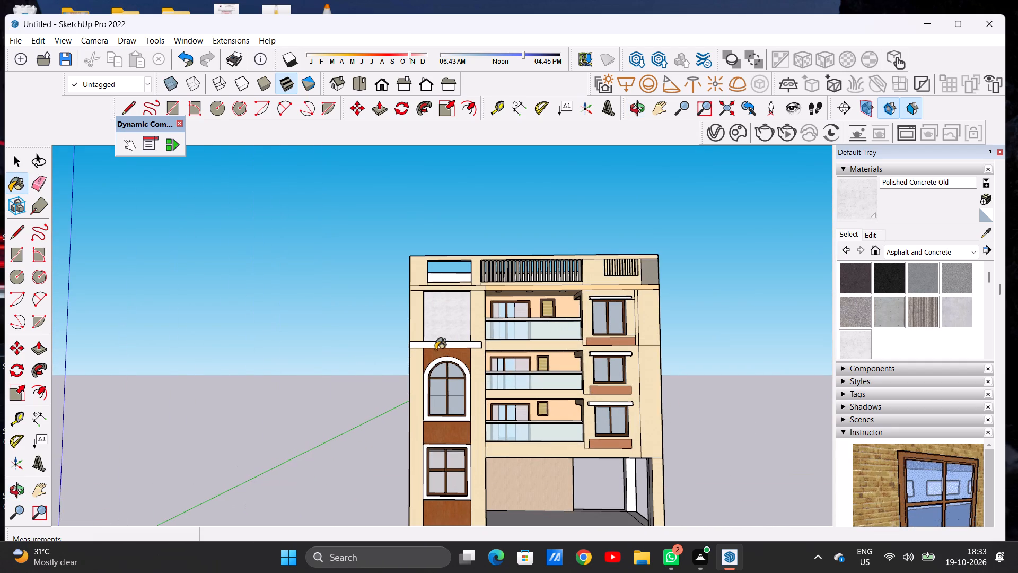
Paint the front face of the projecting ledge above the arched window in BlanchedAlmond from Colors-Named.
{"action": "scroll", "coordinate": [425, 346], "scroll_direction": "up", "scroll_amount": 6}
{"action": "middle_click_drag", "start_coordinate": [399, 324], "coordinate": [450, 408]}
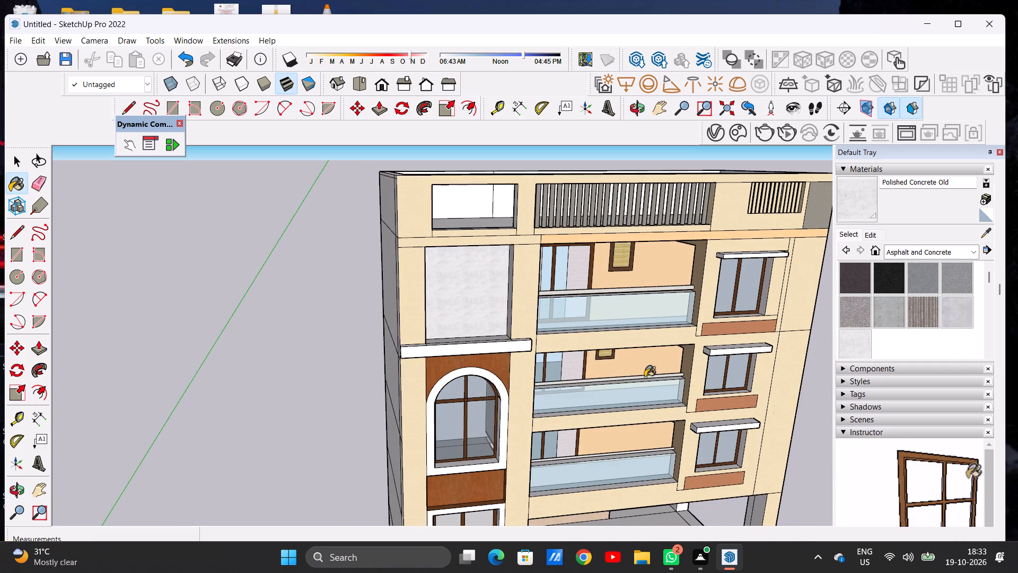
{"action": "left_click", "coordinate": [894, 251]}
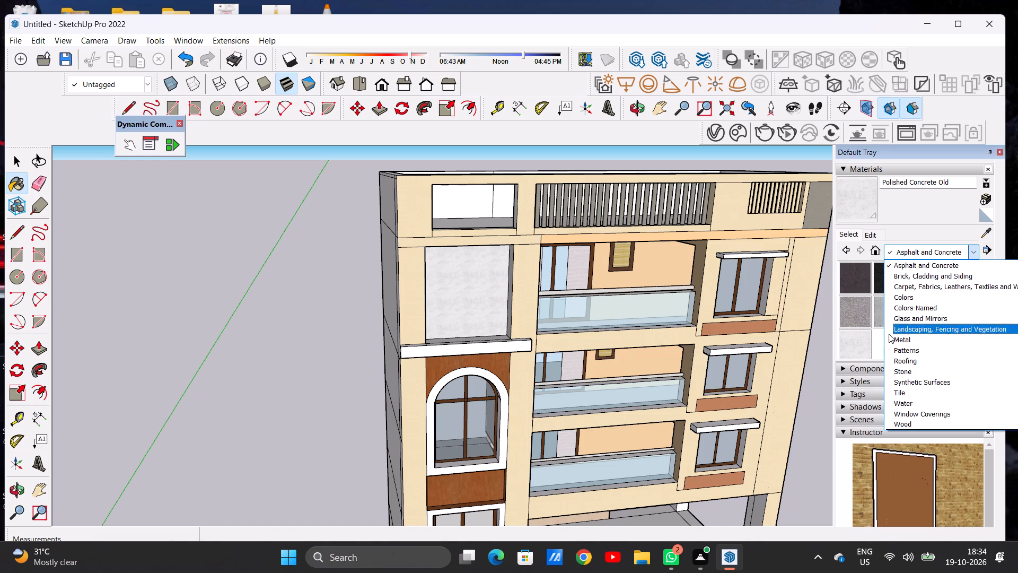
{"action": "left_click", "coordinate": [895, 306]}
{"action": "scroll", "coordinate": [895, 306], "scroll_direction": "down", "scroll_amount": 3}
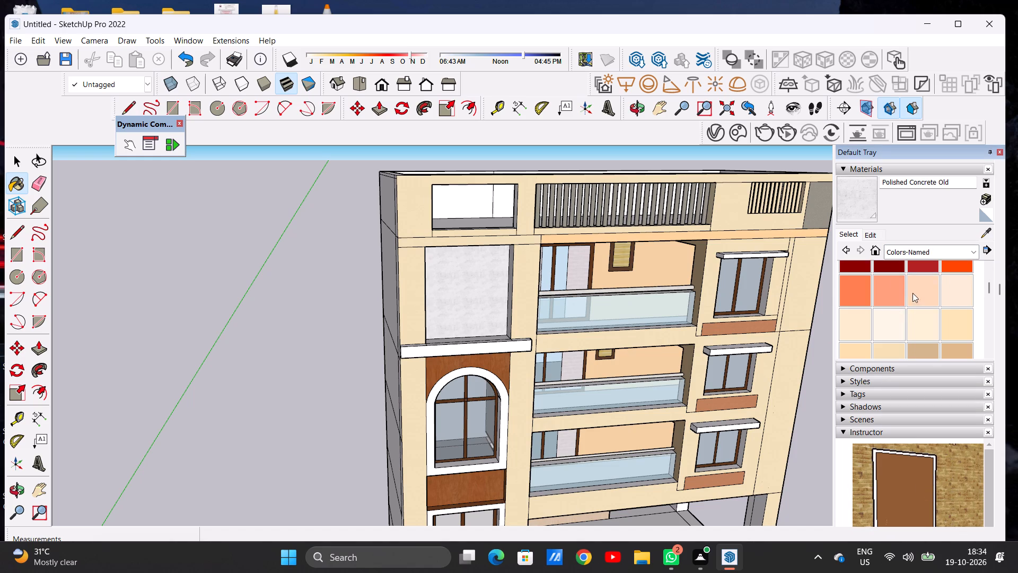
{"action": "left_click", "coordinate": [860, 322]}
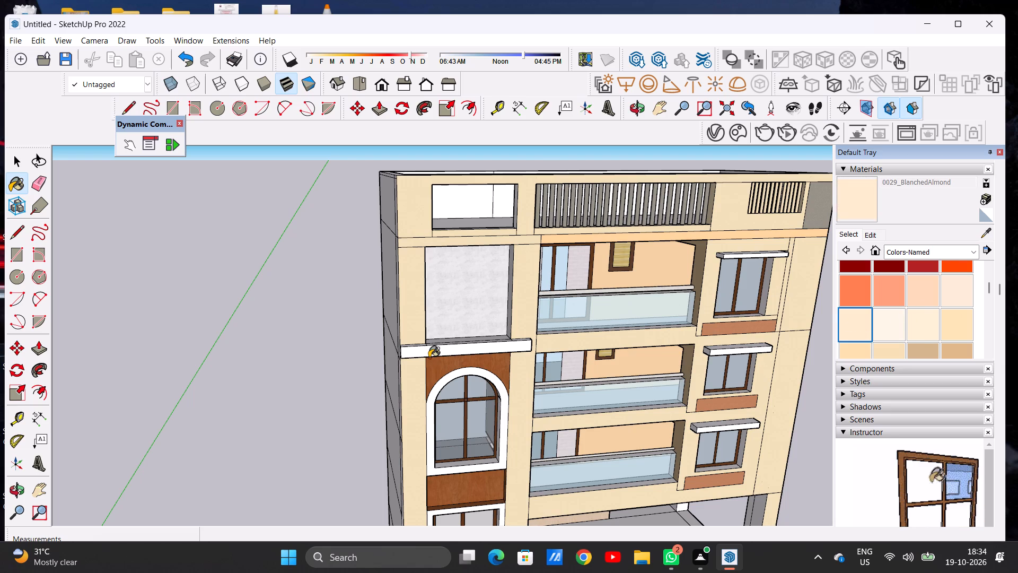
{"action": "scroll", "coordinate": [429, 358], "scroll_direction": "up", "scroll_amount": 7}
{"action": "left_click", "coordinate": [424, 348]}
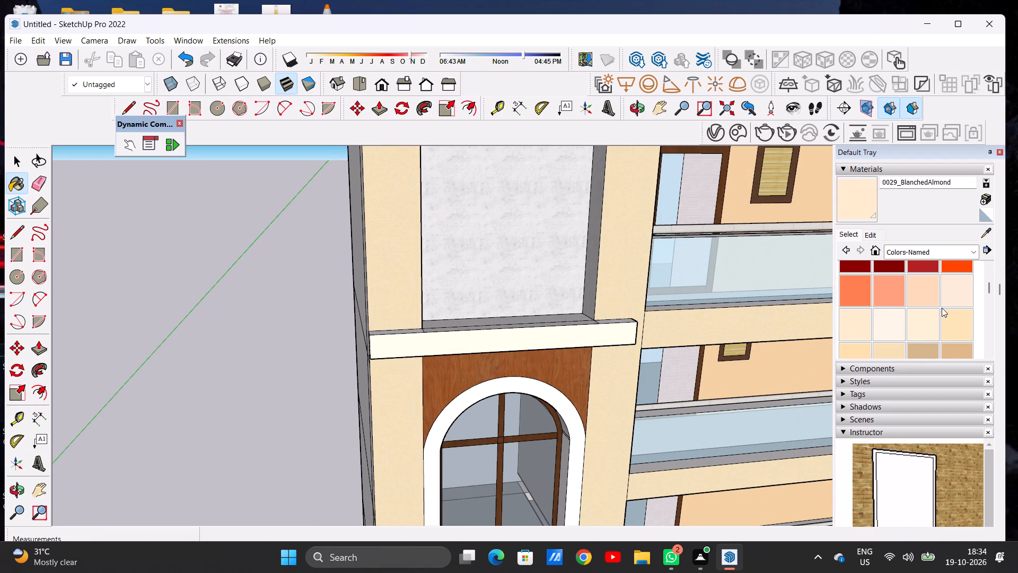
Paint the projecting ledge's front face in a fresh Quartz Light Brown from Synthetic Surfaces and raise that material's brightness.
{"action": "scroll", "coordinate": [942, 308], "scroll_direction": "down", "scroll_amount": 1}
{"action": "left_click", "coordinate": [929, 251]}
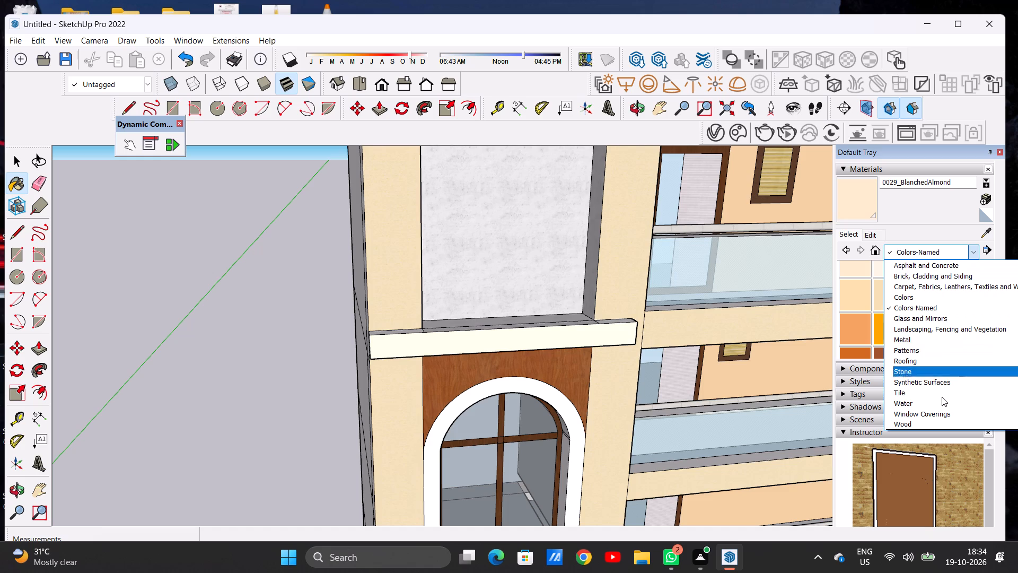
{"action": "left_click", "coordinate": [942, 384]}
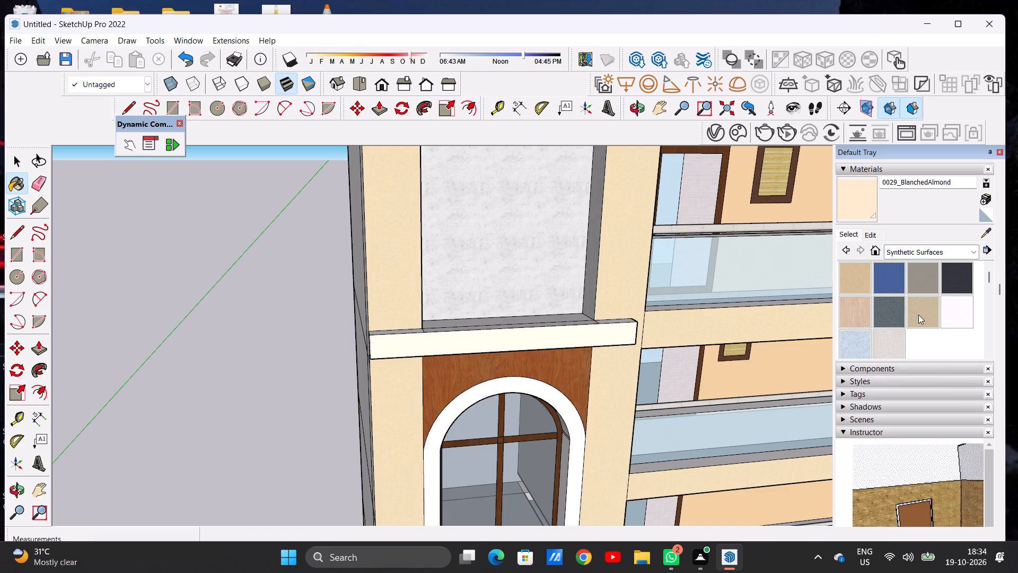
{"action": "left_click", "coordinate": [918, 315]}
{"action": "left_click", "coordinate": [871, 235]}
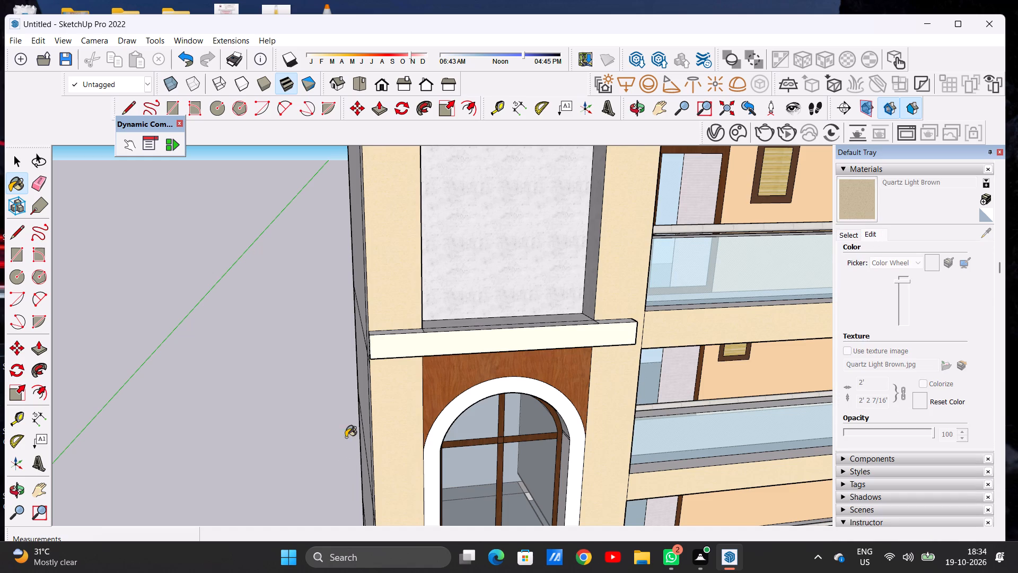
{"action": "left_click", "coordinate": [399, 351]}
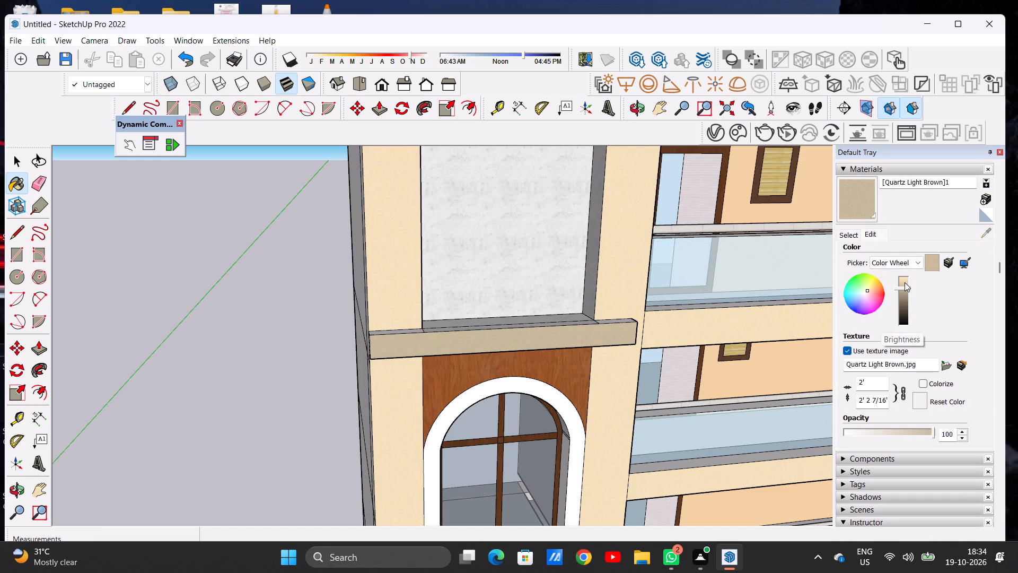
{"action": "left_click", "coordinate": [903, 283]}
Paint the projecting ledge's corner-side and middle top strips and its corner-side end face in the lightened Quartz Light Brown.
{"action": "scroll", "coordinate": [545, 328], "scroll_direction": "down", "scroll_amount": 4}
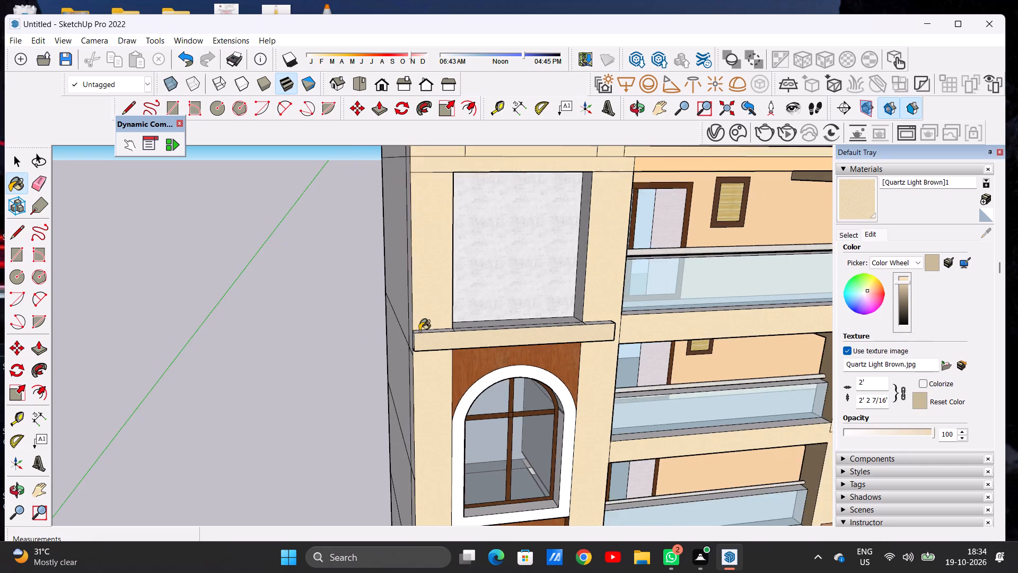
{"action": "middle_click_drag", "start_coordinate": [428, 356], "coordinate": [458, 386]}
{"action": "scroll", "coordinate": [458, 349], "scroll_direction": "up", "scroll_amount": 6}
{"action": "left_click", "coordinate": [437, 320]}
{"action": "scroll", "coordinate": [442, 321], "scroll_direction": "up", "scroll_amount": 2}
{"action": "scroll", "coordinate": [442, 321], "scroll_direction": "down", "scroll_amount": 1}
{"action": "scroll", "coordinate": [442, 321], "scroll_direction": "up", "scroll_amount": 3}
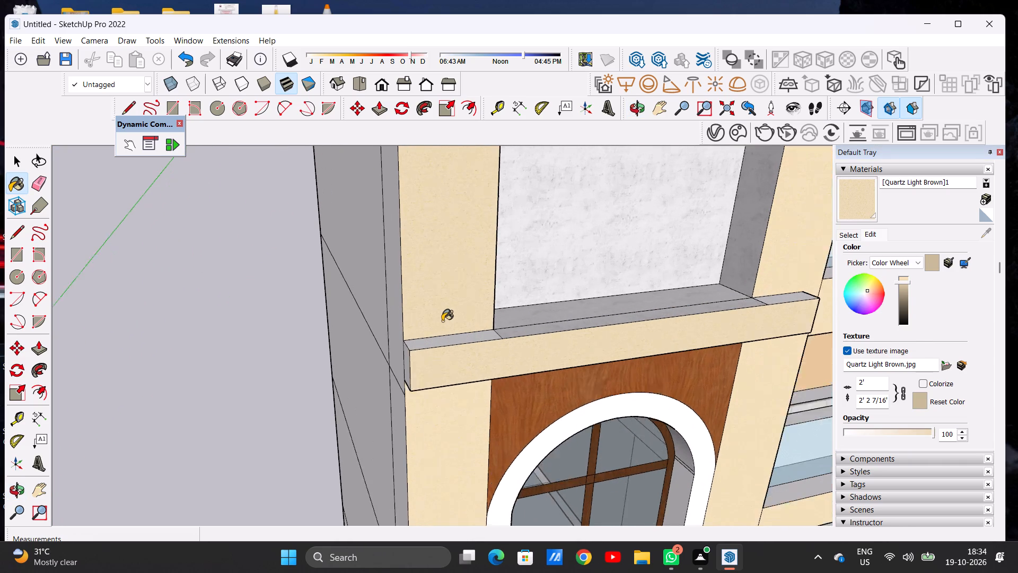
{"action": "scroll", "coordinate": [442, 321], "scroll_direction": "up", "scroll_amount": 1}
{"action": "left_click", "coordinate": [439, 343]}
{"action": "left_click", "coordinate": [541, 332]}
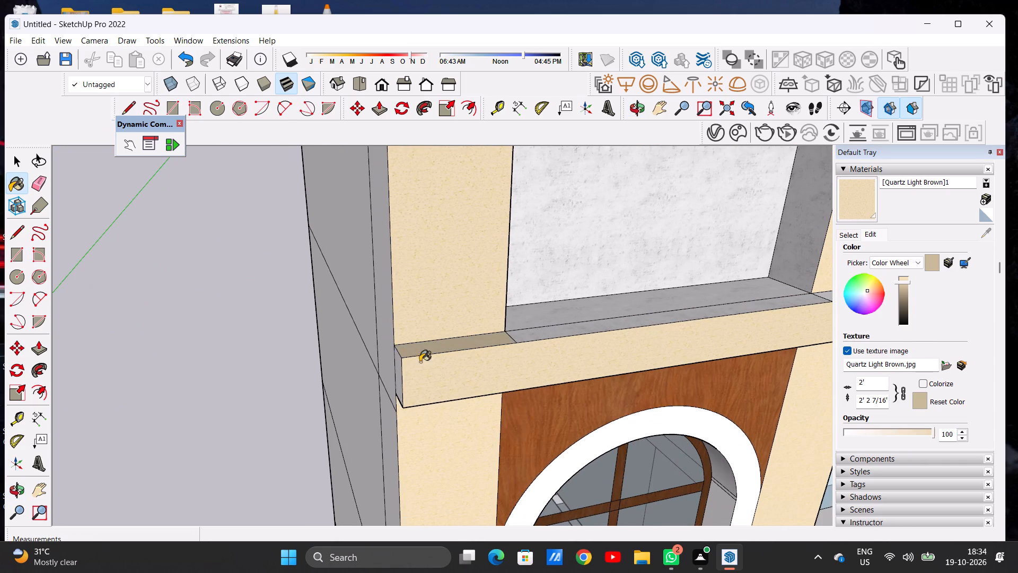
{"action": "scroll", "coordinate": [408, 368], "scroll_direction": "up", "scroll_amount": 7}
{"action": "left_click", "coordinate": [389, 360]}
{"action": "scroll", "coordinate": [404, 383], "scroll_direction": "down", "scroll_amount": 18}
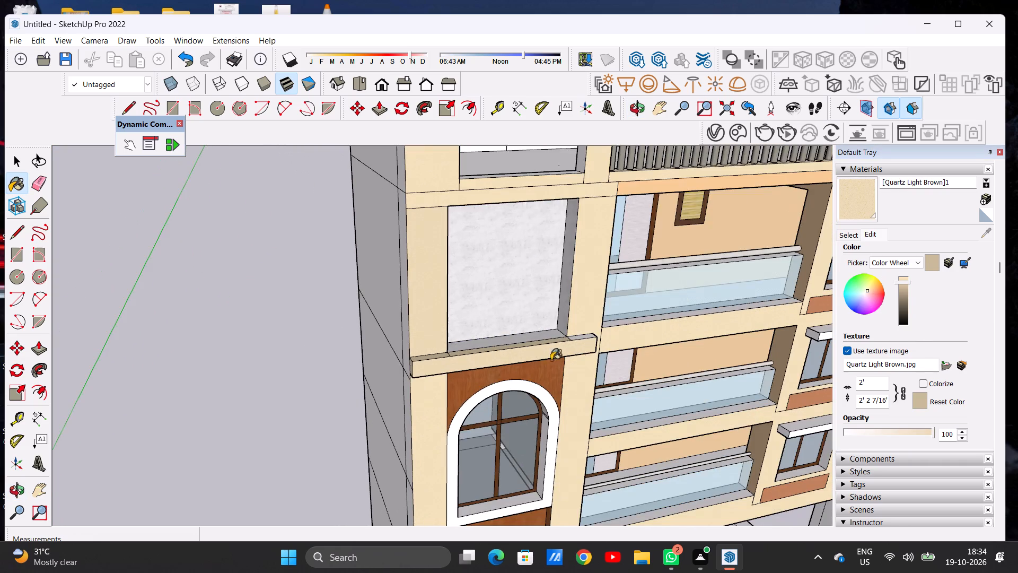
Paint the projecting ledge's remaining top strip and its balcony-side end face in the lightened Quartz Light Brown.
{"action": "middle_click_drag", "start_coordinate": [436, 316], "coordinate": [239, 348]}
{"action": "scroll", "coordinate": [481, 412], "scroll_direction": "up", "scroll_amount": 12}
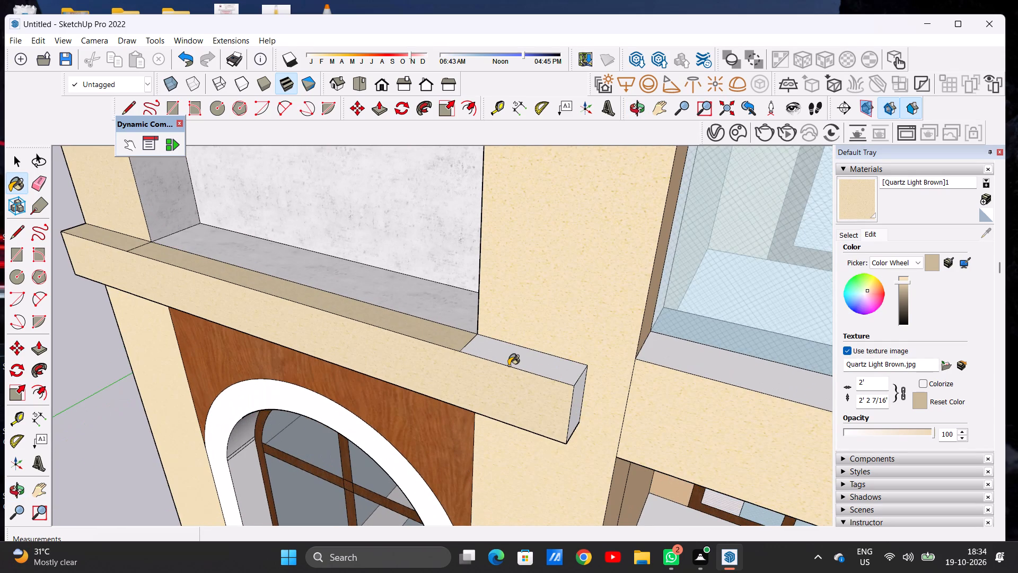
{"action": "left_click", "coordinate": [508, 366]}
{"action": "left_click", "coordinate": [550, 364]}
{"action": "middle_click_drag", "start_coordinate": [545, 419], "coordinate": [486, 333]}
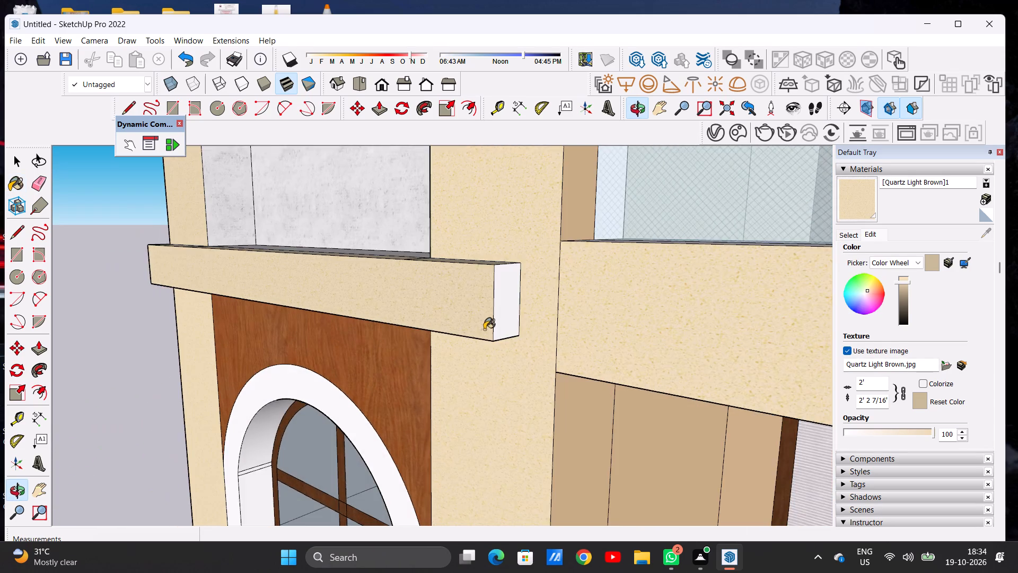
{"action": "scroll", "coordinate": [503, 302], "scroll_direction": "up", "scroll_amount": 5}
{"action": "left_click", "coordinate": [503, 302]}
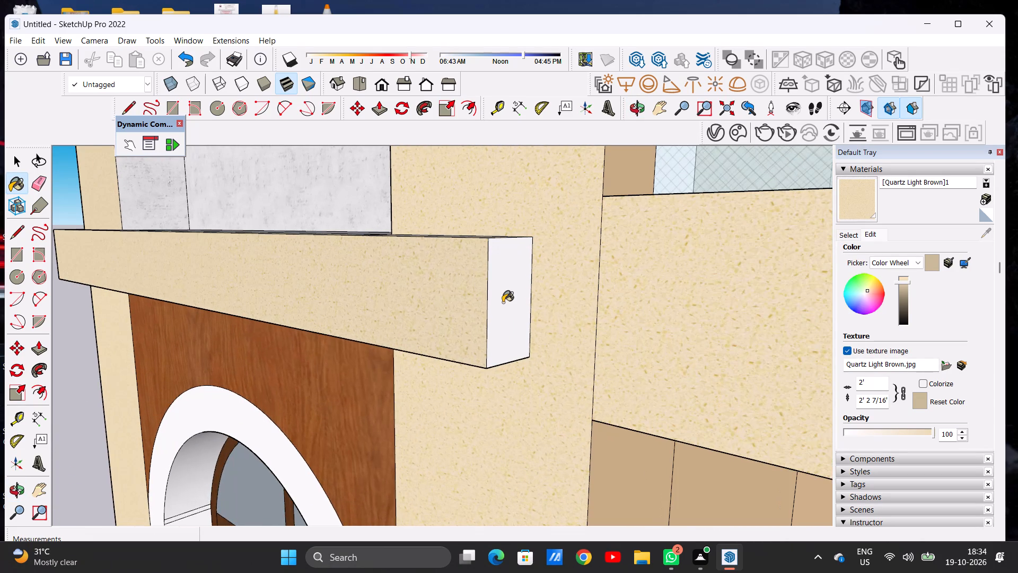
Paint the balcony-side and middle strips of the projecting ledge's underside in the lightened Quartz Light Brown.
{"action": "scroll", "coordinate": [503, 302], "scroll_direction": "down", "scroll_amount": 11}
{"action": "middle_click_drag", "start_coordinate": [489, 348], "coordinate": [505, 239]}
{"action": "scroll", "coordinate": [512, 257], "scroll_direction": "up", "scroll_amount": 9}
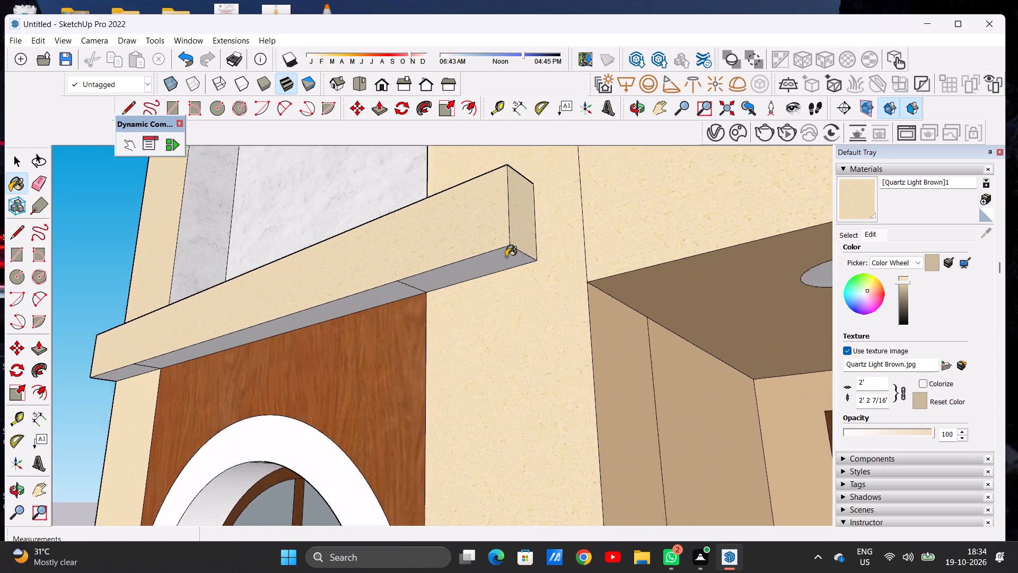
{"action": "scroll", "coordinate": [506, 257], "scroll_direction": "up", "scroll_amount": 2}
{"action": "left_click", "coordinate": [417, 280]}
{"action": "left_click", "coordinate": [313, 311]}
{"action": "scroll", "coordinate": [619, 339], "scroll_direction": "down", "scroll_amount": 5}
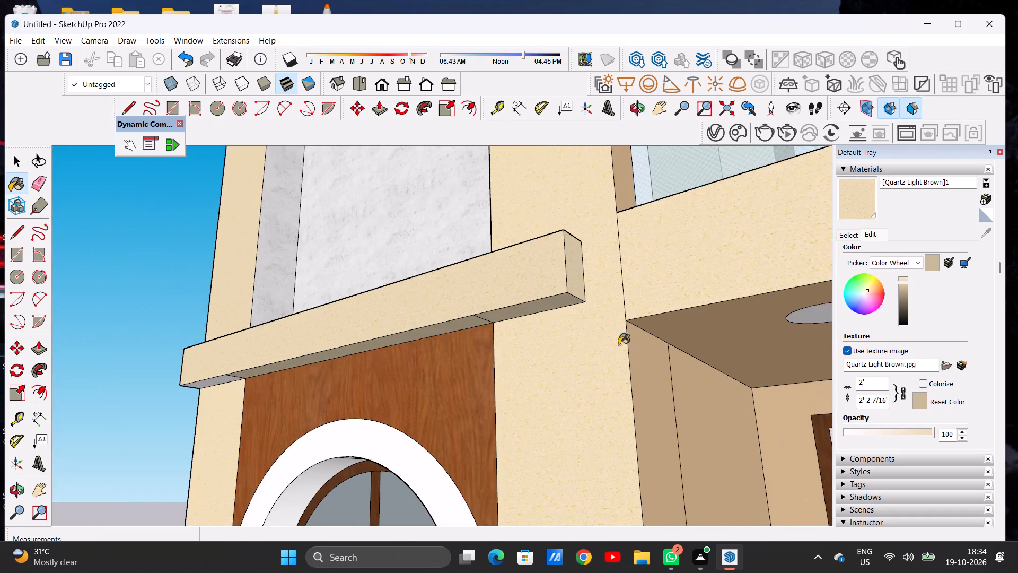
Examine the whole front facade for faces that are still unpainted.
{"action": "scroll", "coordinate": [619, 345], "scroll_direction": "down", "scroll_amount": 20}
{"action": "middle_click_drag", "start_coordinate": [402, 358], "coordinate": [586, 427]}
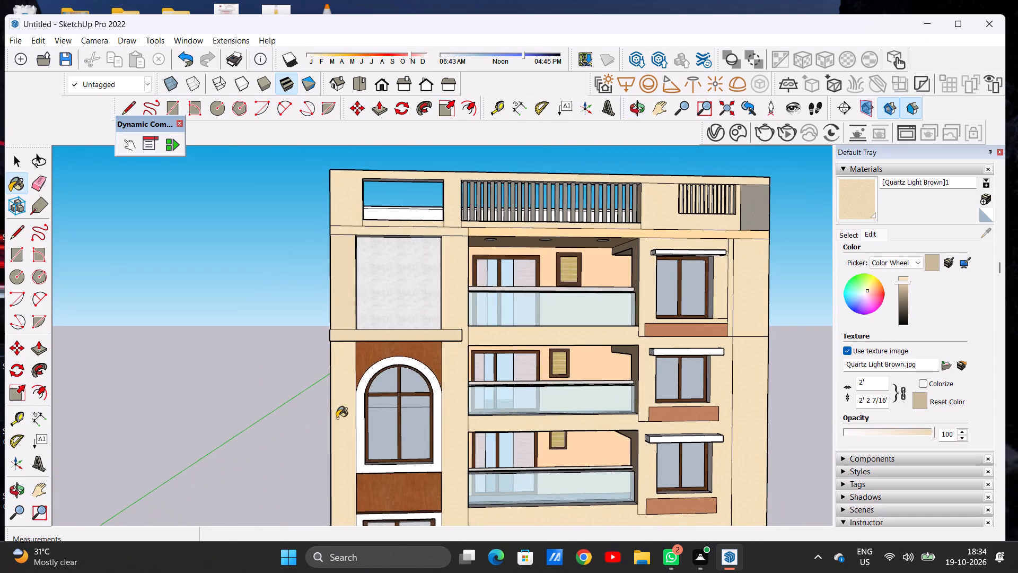
{"action": "scroll", "coordinate": [337, 418], "scroll_direction": "down", "scroll_amount": 8}
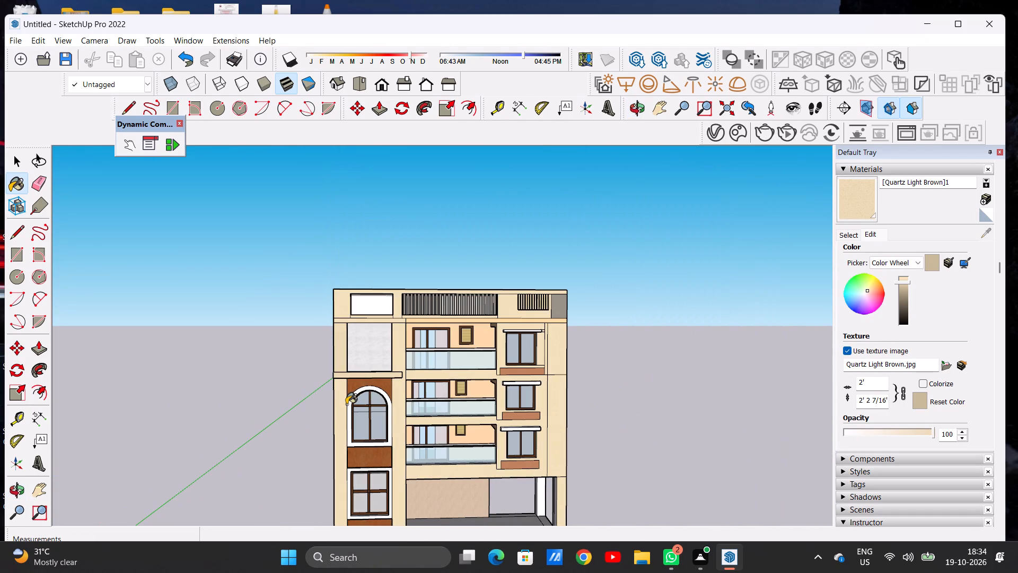
{"action": "scroll", "coordinate": [377, 364], "scroll_direction": "up", "scroll_amount": 7}
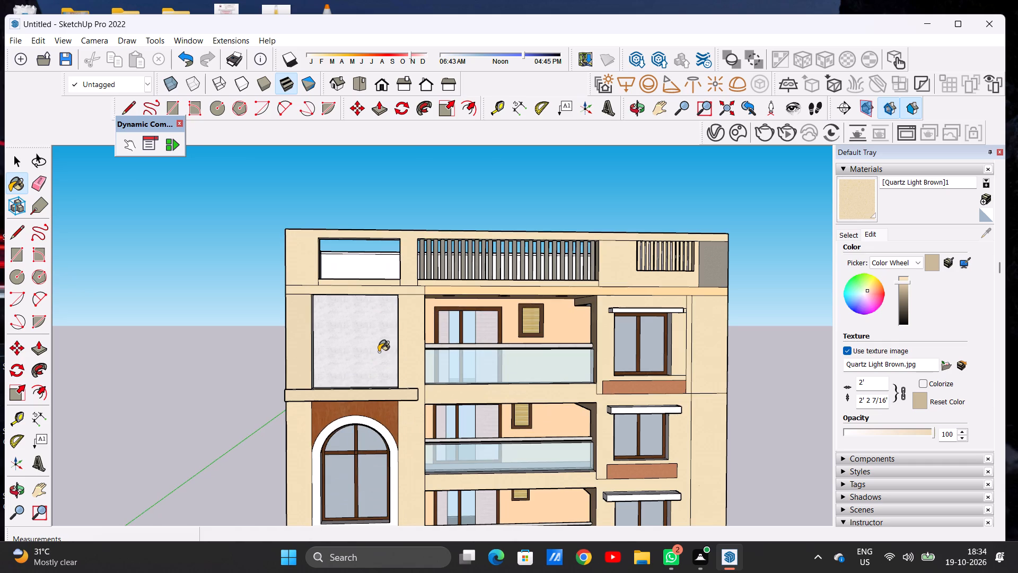
{"action": "scroll", "coordinate": [379, 352], "scroll_direction": "down", "scroll_amount": 8}
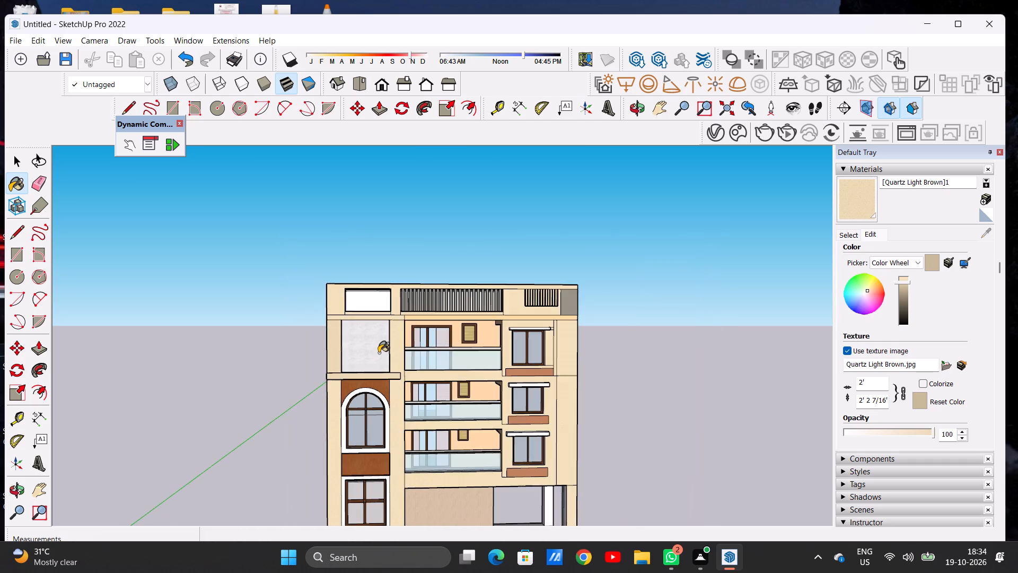
{"action": "scroll", "coordinate": [380, 352], "scroll_direction": "down", "scroll_amount": 4}
{"action": "scroll", "coordinate": [496, 381], "scroll_direction": "up", "scroll_amount": 5}
{"action": "scroll", "coordinate": [457, 331], "scroll_direction": "up", "scroll_amount": 2}
{"action": "scroll", "coordinate": [479, 364], "scroll_direction": "down", "scroll_amount": 1}
{"action": "scroll", "coordinate": [481, 366], "scroll_direction": "up", "scroll_amount": 3}
{"action": "scroll", "coordinate": [552, 378], "scroll_direction": "up", "scroll_amount": 1}
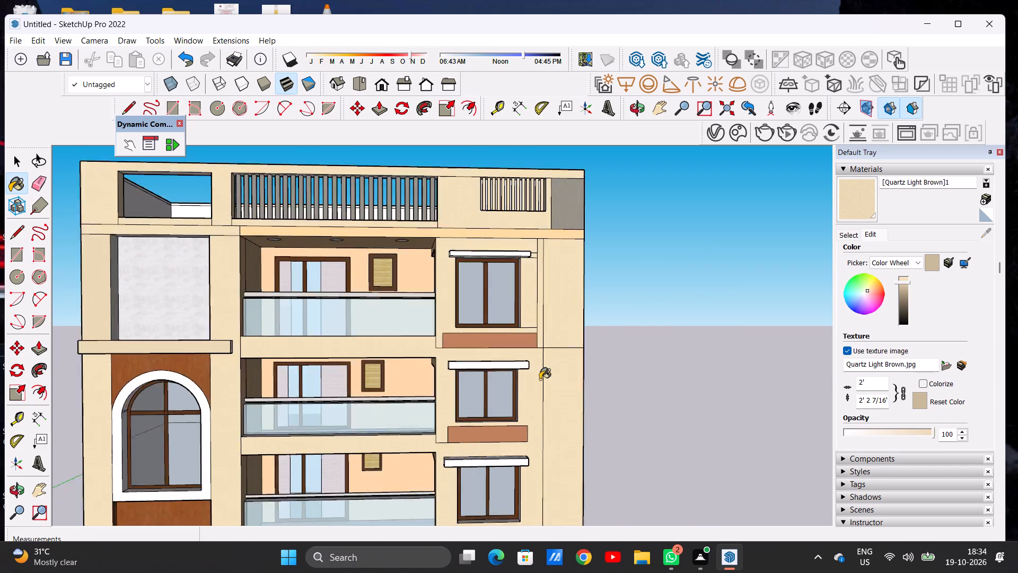
Paint the front, top and both end faces of the middle-floor window canopy in the lightened Quartz Light Brown.
{"action": "middle_click_drag", "start_coordinate": [533, 379], "coordinate": [391, 404]}
{"action": "scroll", "coordinate": [467, 387], "scroll_direction": "up", "scroll_amount": 17}
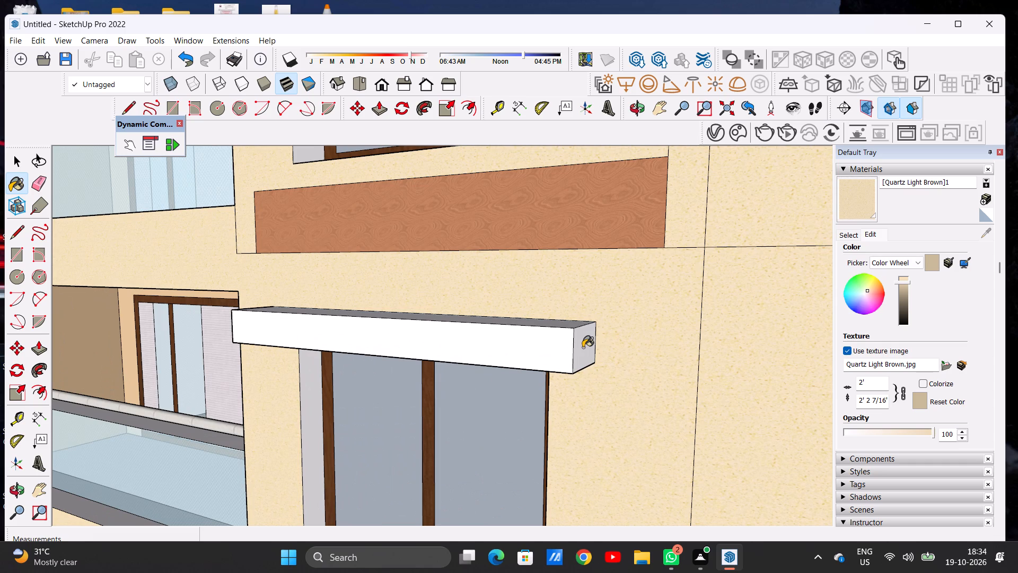
{"action": "left_click", "coordinate": [572, 348]}
{"action": "left_click", "coordinate": [549, 347]}
{"action": "left_click", "coordinate": [547, 321]}
{"action": "scroll", "coordinate": [513, 332], "scroll_direction": "down", "scroll_amount": 12}
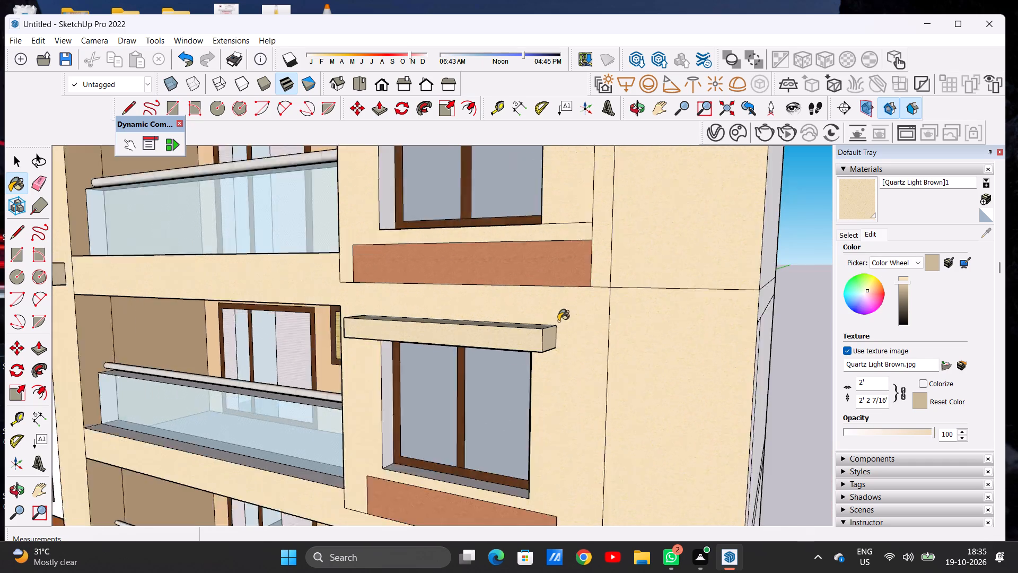
{"action": "scroll", "coordinate": [566, 319], "scroll_direction": "up", "scroll_amount": 3}
{"action": "scroll", "coordinate": [567, 314], "scroll_direction": "down", "scroll_amount": 7}
{"action": "middle_click_drag", "start_coordinate": [326, 331], "coordinate": [610, 332]}
{"action": "scroll", "coordinate": [569, 317], "scroll_direction": "up", "scroll_amount": 7}
{"action": "scroll", "coordinate": [507, 314], "scroll_direction": "up", "scroll_amount": 6}
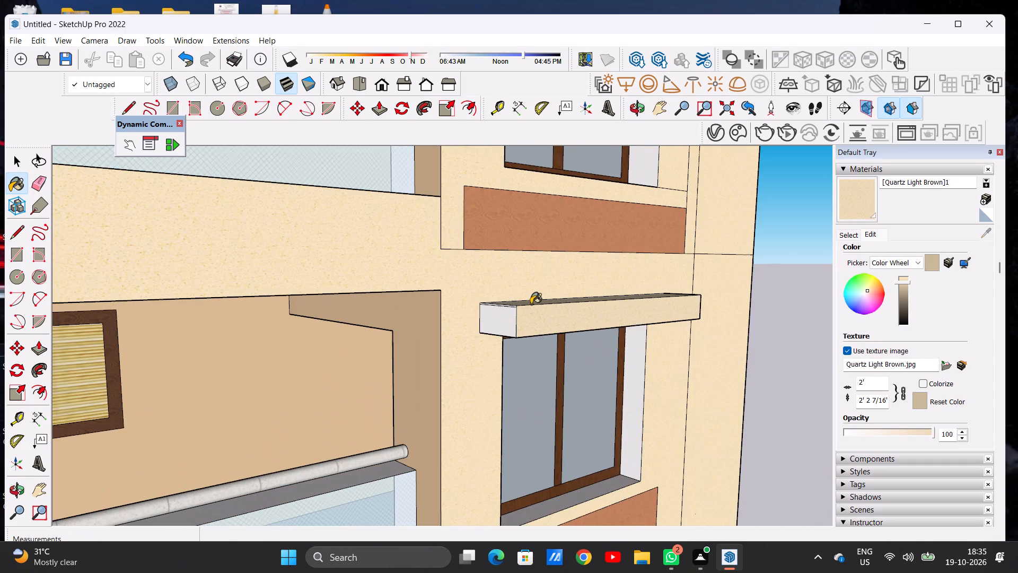
{"action": "scroll", "coordinate": [531, 304], "scroll_direction": "up", "scroll_amount": 2}
{"action": "left_click", "coordinate": [499, 315]}
{"action": "scroll", "coordinate": [476, 324], "scroll_direction": "down", "scroll_amount": 6}
Paint the middle-floor window canopy's underside and the window's head reveal in the lightened Quartz Light Brown.
{"action": "middle_click_drag", "start_coordinate": [579, 342], "coordinate": [507, 222]}
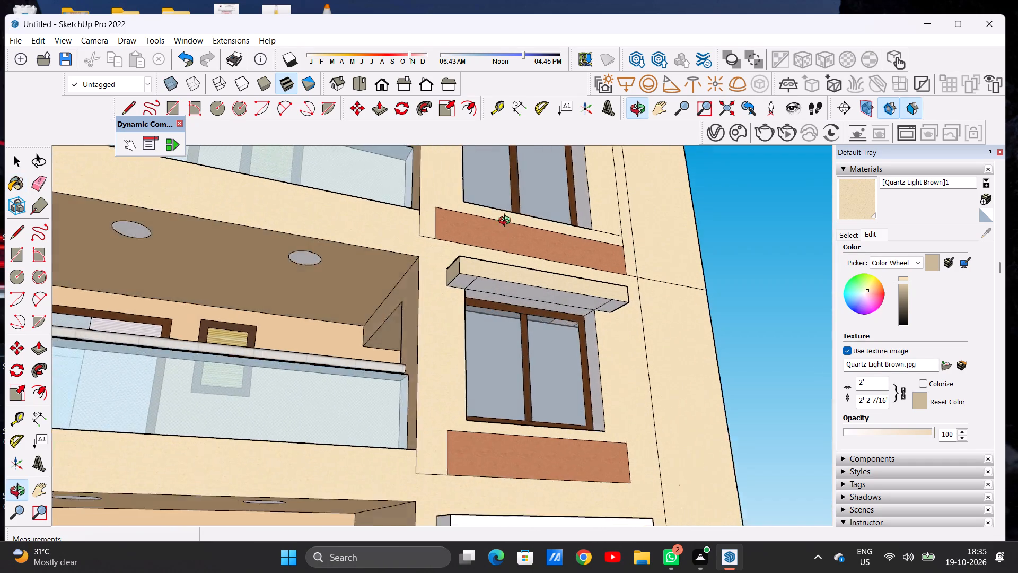
{"action": "middle_click_drag", "start_coordinate": [507, 222], "coordinate": [504, 218]}
{"action": "scroll", "coordinate": [468, 270], "scroll_direction": "up", "scroll_amount": 14}
{"action": "left_click", "coordinate": [442, 275]}
{"action": "left_click", "coordinate": [550, 277]}
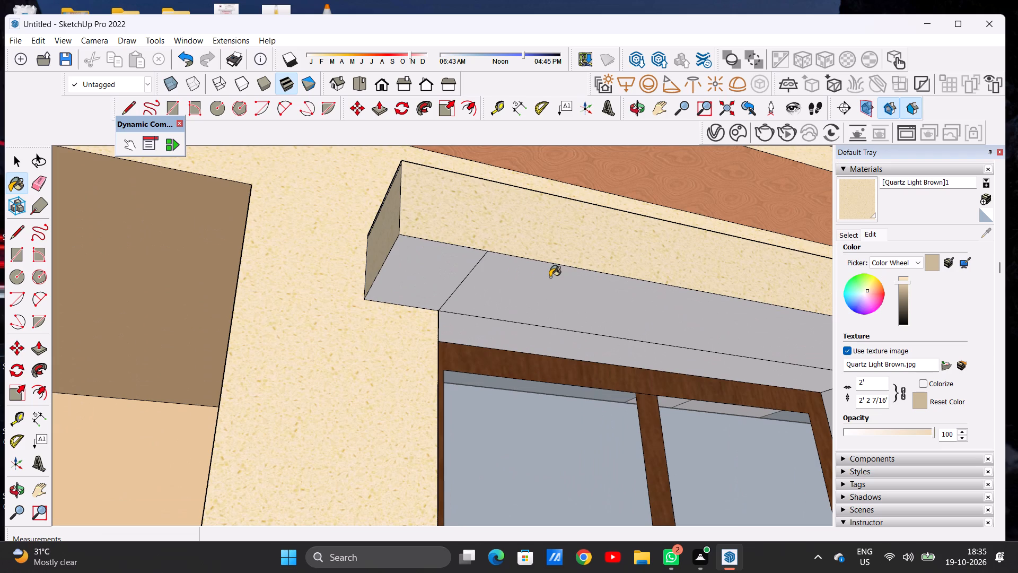
{"action": "left_click", "coordinate": [478, 332]}
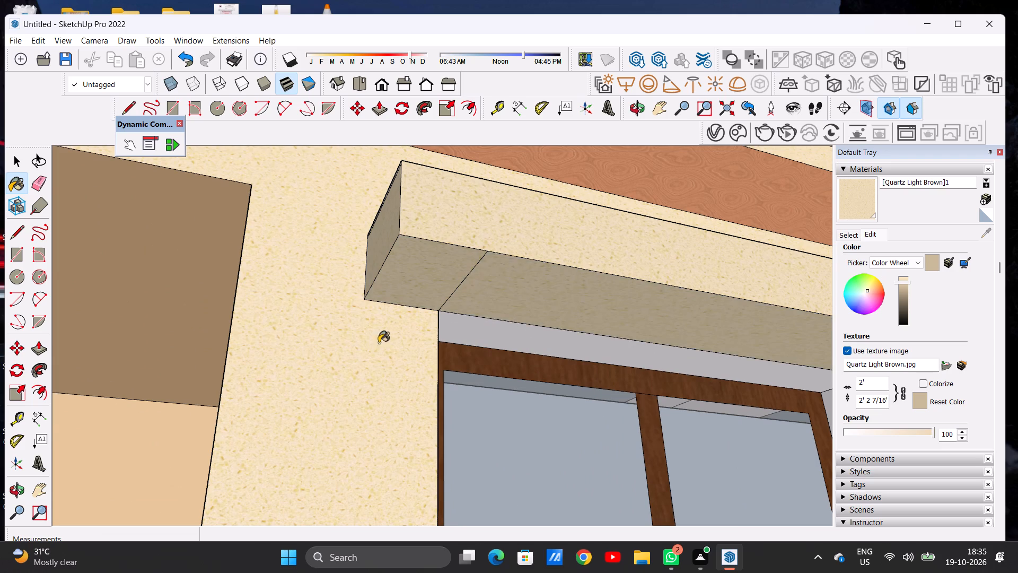
{"action": "scroll", "coordinate": [346, 337], "scroll_direction": "down", "scroll_amount": 16}
{"action": "middle_click_drag", "start_coordinate": [501, 358], "coordinate": [434, 366]}
{"action": "scroll", "coordinate": [540, 298], "scroll_direction": "up", "scroll_amount": 10}
{"action": "scroll", "coordinate": [536, 352], "scroll_direction": "down", "scroll_amount": 1}
{"action": "scroll", "coordinate": [536, 352], "scroll_direction": "up", "scroll_amount": 3}
{"action": "left_click", "coordinate": [499, 363]}
{"action": "scroll", "coordinate": [512, 332], "scroll_direction": "down", "scroll_amount": 13}
{"action": "scroll", "coordinate": [514, 309], "scroll_direction": "up", "scroll_amount": 1}
{"action": "scroll", "coordinate": [514, 309], "scroll_direction": "down", "scroll_amount": 7}
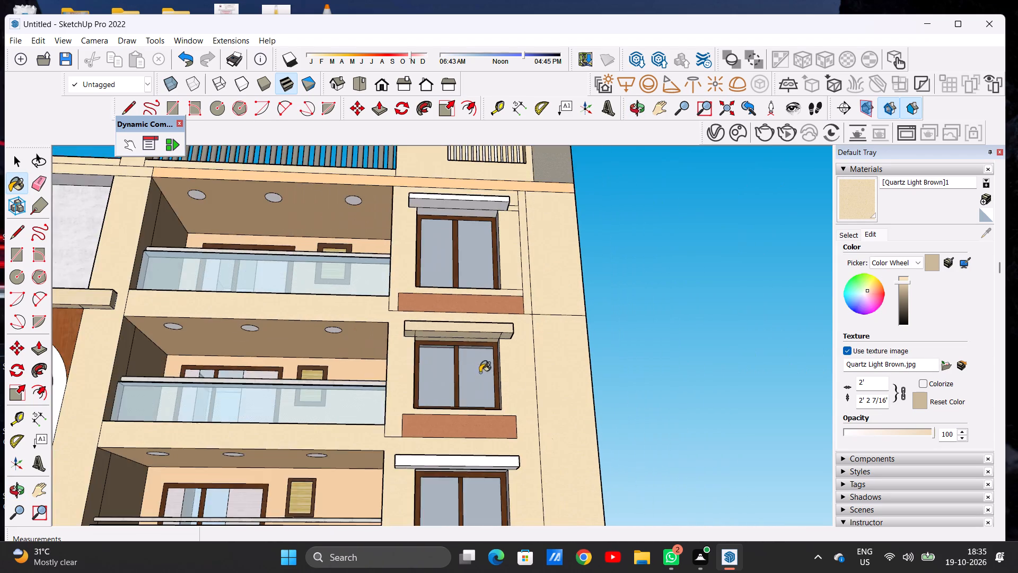
Paint the middle-floor window's sill and both side reveals in the lightened Quartz Light Brown.
{"action": "middle_click_drag", "start_coordinate": [467, 381], "coordinate": [565, 526]}
{"action": "scroll", "coordinate": [495, 414], "scroll_direction": "up", "scroll_amount": 14}
{"action": "scroll", "coordinate": [504, 426], "scroll_direction": "down", "scroll_amount": 1}
{"action": "scroll", "coordinate": [504, 426], "scroll_direction": "up", "scroll_amount": 5}
{"action": "left_click", "coordinate": [458, 414]}
{"action": "left_click", "coordinate": [493, 370]}
{"action": "scroll", "coordinate": [532, 418], "scroll_direction": "down", "scroll_amount": 12}
{"action": "scroll", "coordinate": [532, 409], "scroll_direction": "up", "scroll_amount": 1}
{"action": "scroll", "coordinate": [532, 409], "scroll_direction": "down", "scroll_amount": 4}
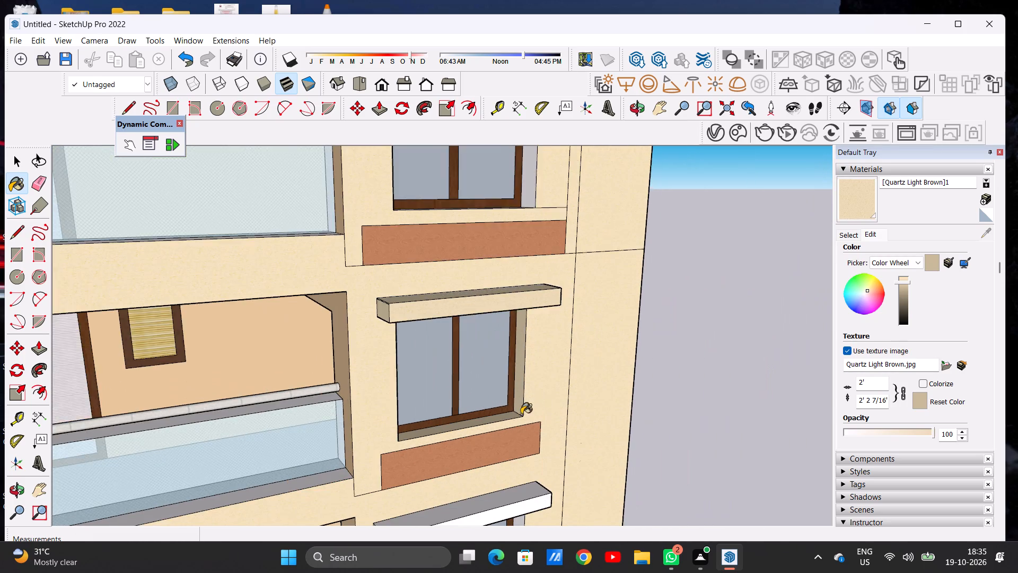
{"action": "scroll", "coordinate": [521, 413], "scroll_direction": "up", "scroll_amount": 1}
{"action": "middle_click_drag", "start_coordinate": [516, 411], "coordinate": [224, 288]}
{"action": "scroll", "coordinate": [345, 292], "scroll_direction": "up", "scroll_amount": 8}
{"action": "left_click", "coordinate": [301, 329]}
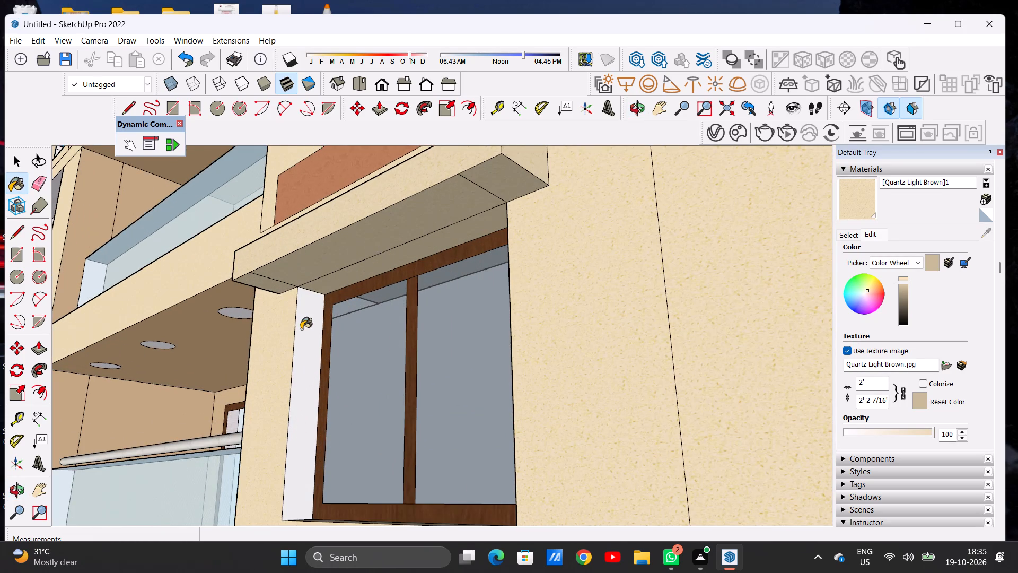
Paint the top-floor window's head and side reveals and its canopy's underside in the lightened Quartz Light Brown.
{"action": "scroll", "coordinate": [349, 372], "scroll_direction": "down", "scroll_amount": 20}
{"action": "scroll", "coordinate": [349, 372], "scroll_direction": "down", "scroll_amount": 5}
{"action": "scroll", "coordinate": [414, 289], "scroll_direction": "up", "scroll_amount": 1}
{"action": "scroll", "coordinate": [413, 289], "scroll_direction": "down", "scroll_amount": 1}
{"action": "scroll", "coordinate": [413, 289], "scroll_direction": "up", "scroll_amount": 14}
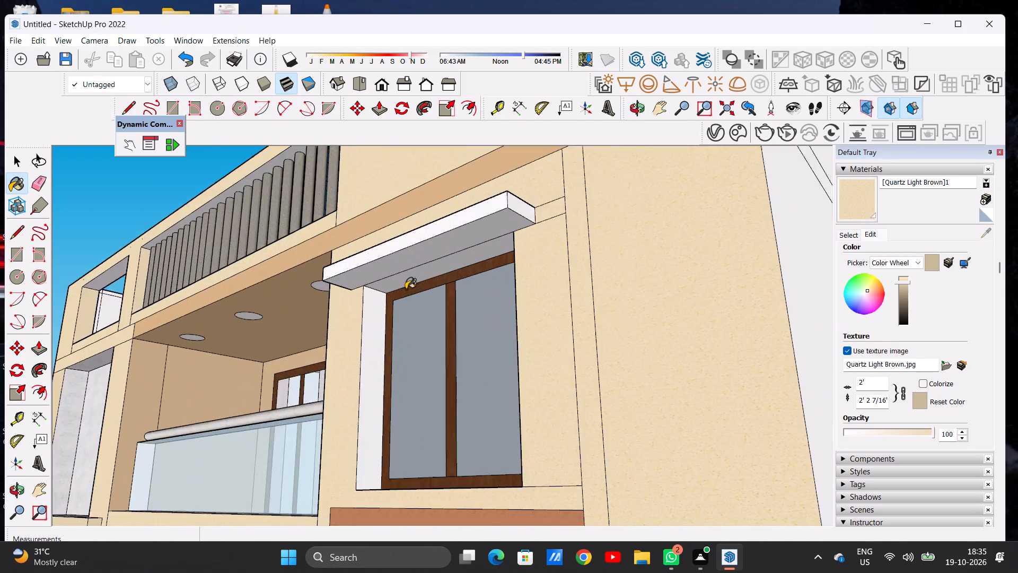
{"action": "scroll", "coordinate": [406, 289], "scroll_direction": "up", "scroll_amount": 8}
{"action": "left_click", "coordinate": [361, 287]}
{"action": "left_click", "coordinate": [350, 358]}
{"action": "left_click", "coordinate": [321, 254]}
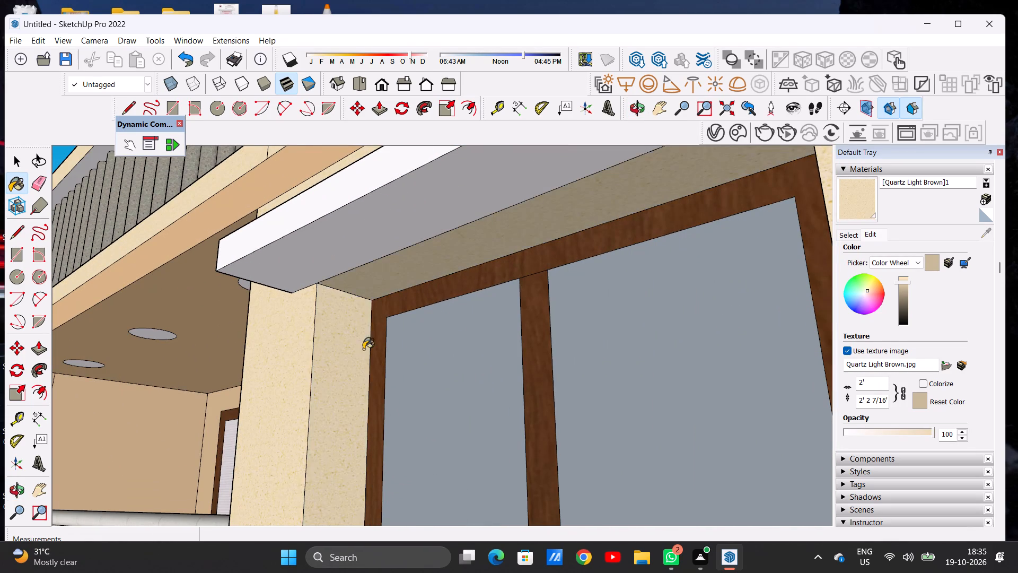
{"action": "scroll", "coordinate": [365, 358], "scroll_direction": "down", "scroll_amount": 16}
{"action": "middle_click_drag", "start_coordinate": [324, 362], "coordinate": [674, 401]}
{"action": "scroll", "coordinate": [661, 400], "scroll_direction": "up", "scroll_amount": 11}
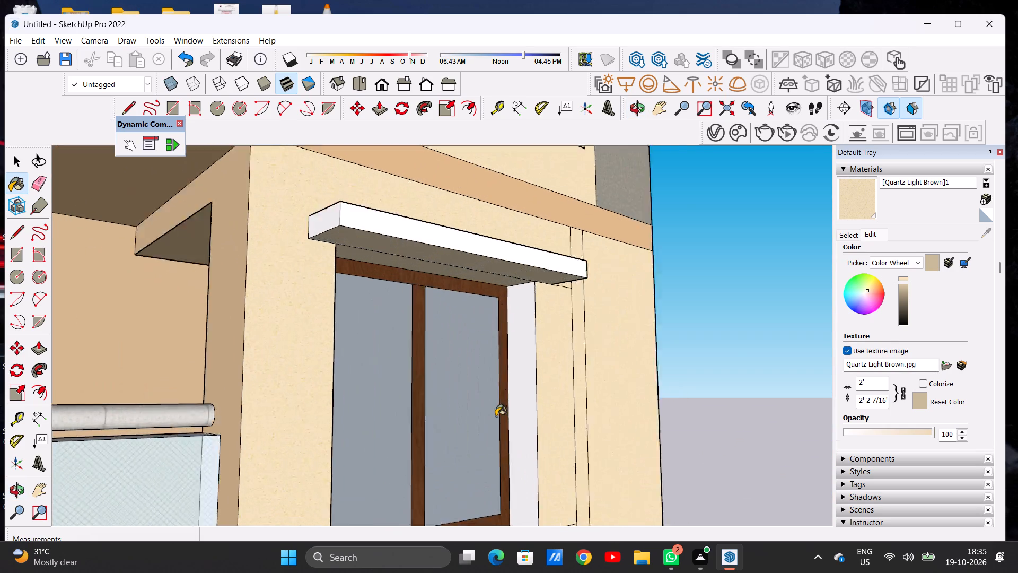
{"action": "scroll", "coordinate": [496, 416], "scroll_direction": "up", "scroll_amount": 3}
{"action": "left_click", "coordinate": [537, 337]}
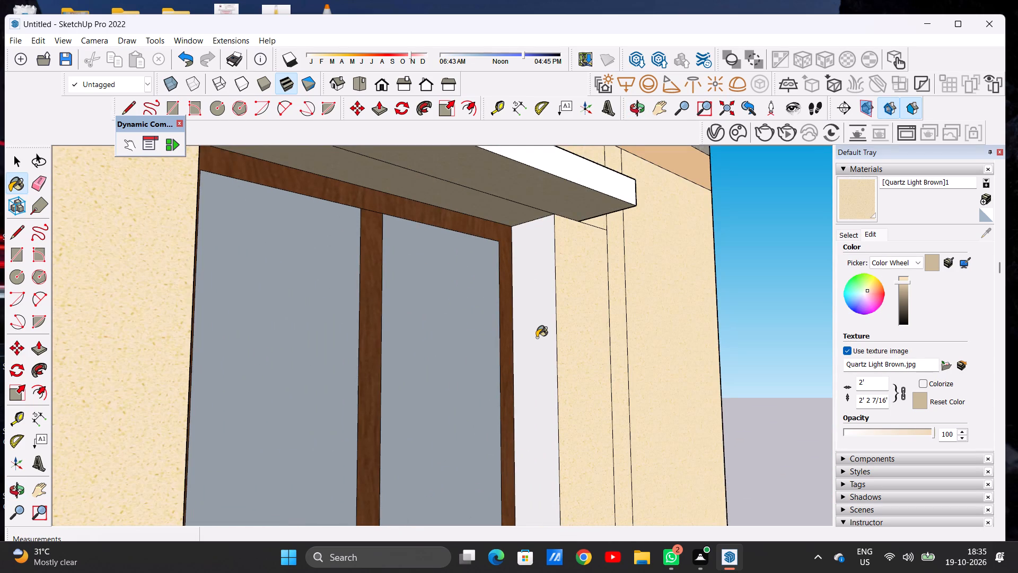
Paint the front, top and both end faces of the top-floor window canopy in the lightened Quartz Light Brown.
{"action": "scroll", "coordinate": [537, 337], "scroll_direction": "down", "scroll_amount": 12}
{"action": "scroll", "coordinate": [444, 272], "scroll_direction": "up", "scroll_amount": 3}
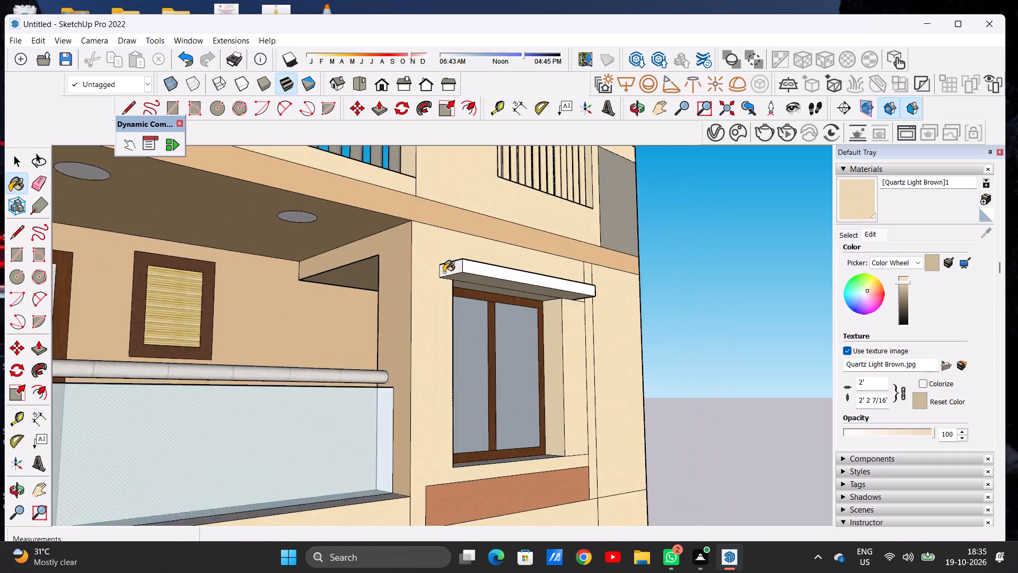
{"action": "scroll", "coordinate": [444, 272], "scroll_direction": "up", "scroll_amount": 10}
{"action": "scroll", "coordinate": [470, 270], "scroll_direction": "down", "scroll_amount": 1}
{"action": "left_click", "coordinate": [476, 260]}
{"action": "left_click", "coordinate": [461, 267]}
{"action": "scroll", "coordinate": [443, 264], "scroll_direction": "down", "scroll_amount": 6}
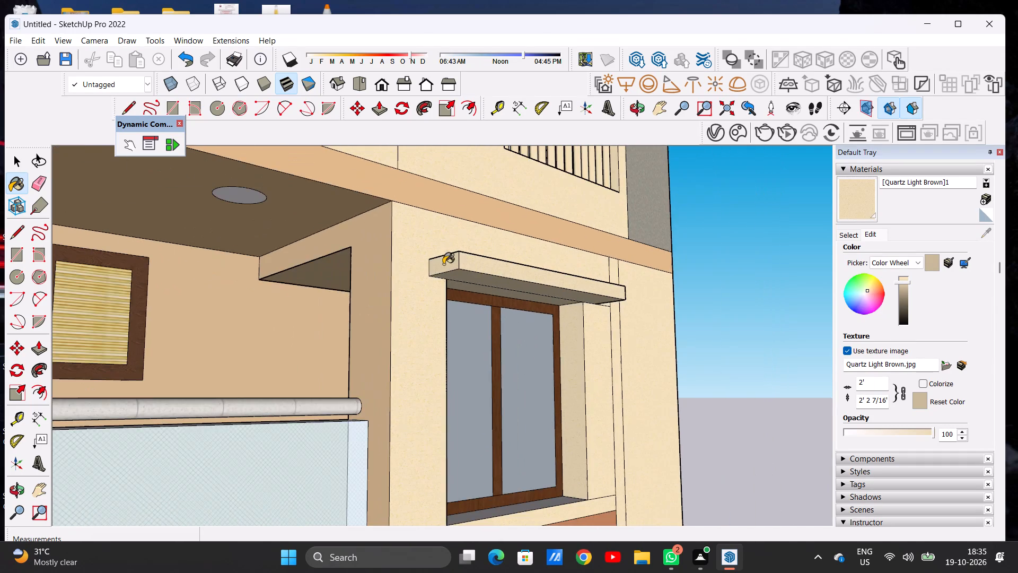
{"action": "scroll", "coordinate": [443, 264], "scroll_direction": "down", "scroll_amount": 2}
{"action": "middle_click_drag", "start_coordinate": [498, 233], "coordinate": [185, 412]}
{"action": "scroll", "coordinate": [499, 382], "scroll_direction": "up", "scroll_amount": 8}
{"action": "left_click", "coordinate": [462, 393]}
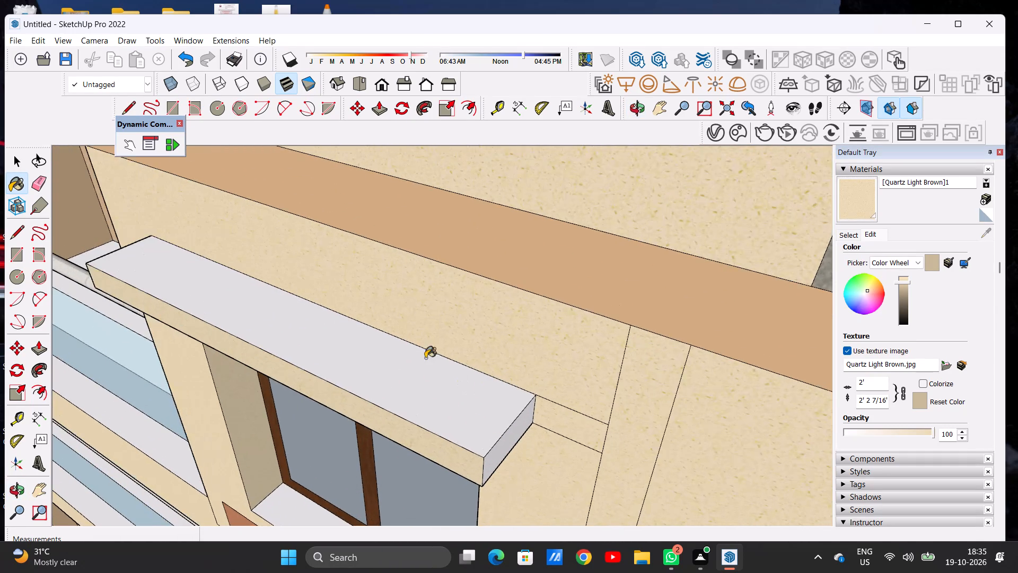
{"action": "scroll", "coordinate": [436, 285], "scroll_direction": "down", "scroll_amount": 6}
{"action": "middle_click_drag", "start_coordinate": [507, 415], "coordinate": [479, 325]}
{"action": "scroll", "coordinate": [444, 312], "scroll_direction": "up", "scroll_amount": 8}
{"action": "left_click", "coordinate": [442, 312]}
{"action": "scroll", "coordinate": [543, 372], "scroll_direction": "down", "scroll_amount": 4}
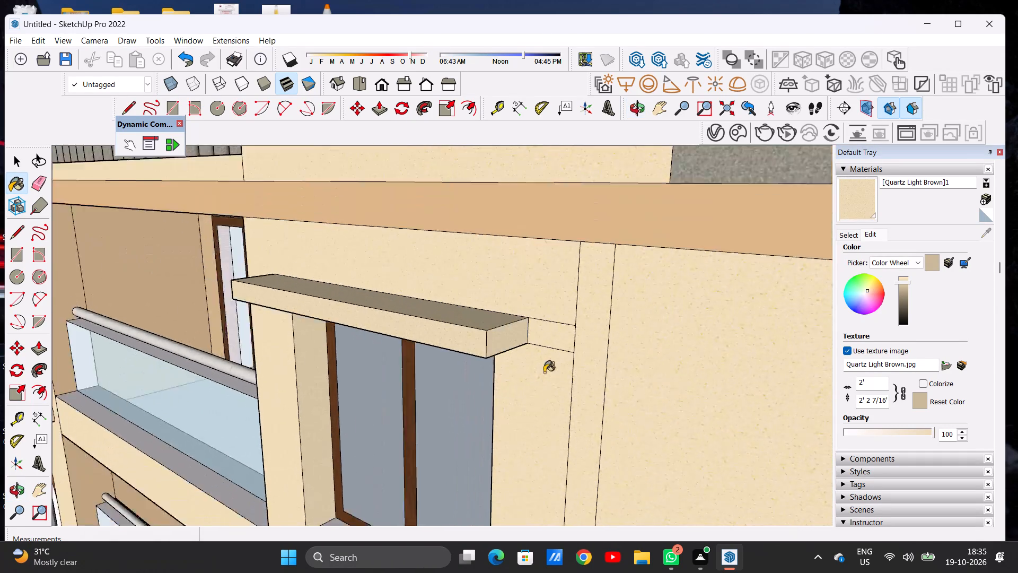
Paint the lowest window canopy's front face and outer end face in the lightened Quartz Light Brown.
{"action": "scroll", "coordinate": [544, 372], "scroll_direction": "down", "scroll_amount": 20}
{"action": "scroll", "coordinate": [544, 372], "scroll_direction": "down", "scroll_amount": 8}
{"action": "middle_click_drag", "start_coordinate": [452, 438], "coordinate": [461, 412]}
{"action": "scroll", "coordinate": [455, 429], "scroll_direction": "up", "scroll_amount": 1}
{"action": "scroll", "coordinate": [596, 414], "scroll_direction": "up", "scroll_amount": 5}
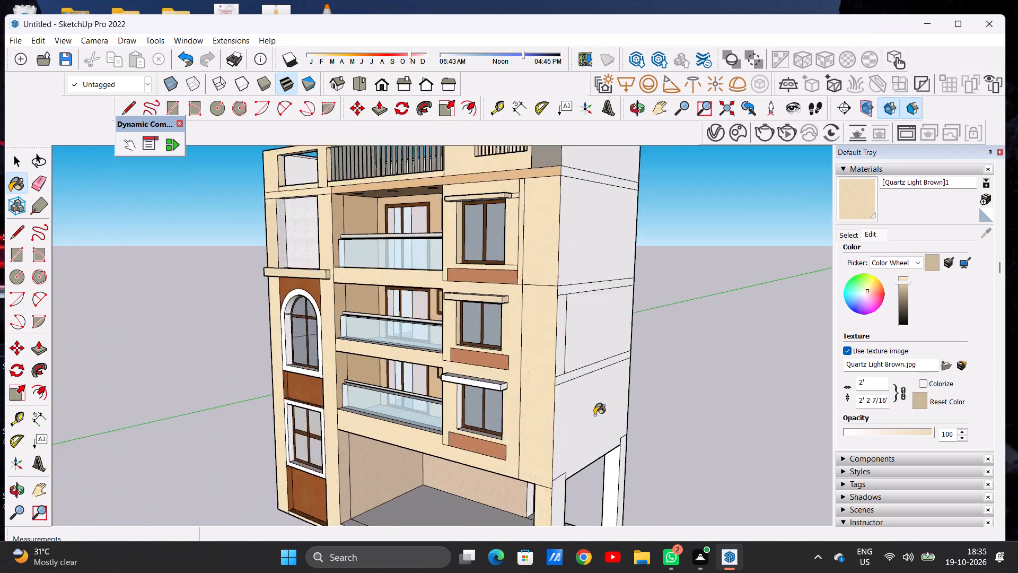
{"action": "scroll", "coordinate": [594, 415], "scroll_direction": "up", "scroll_amount": 2}
{"action": "scroll", "coordinate": [364, 403], "scroll_direction": "down", "scroll_amount": 1}
{"action": "scroll", "coordinate": [365, 402], "scroll_direction": "up", "scroll_amount": 2}
{"action": "scroll", "coordinate": [365, 402], "scroll_direction": "down", "scroll_amount": 1}
{"action": "scroll", "coordinate": [365, 402], "scroll_direction": "up", "scroll_amount": 17}
{"action": "left_click", "coordinate": [531, 358]}
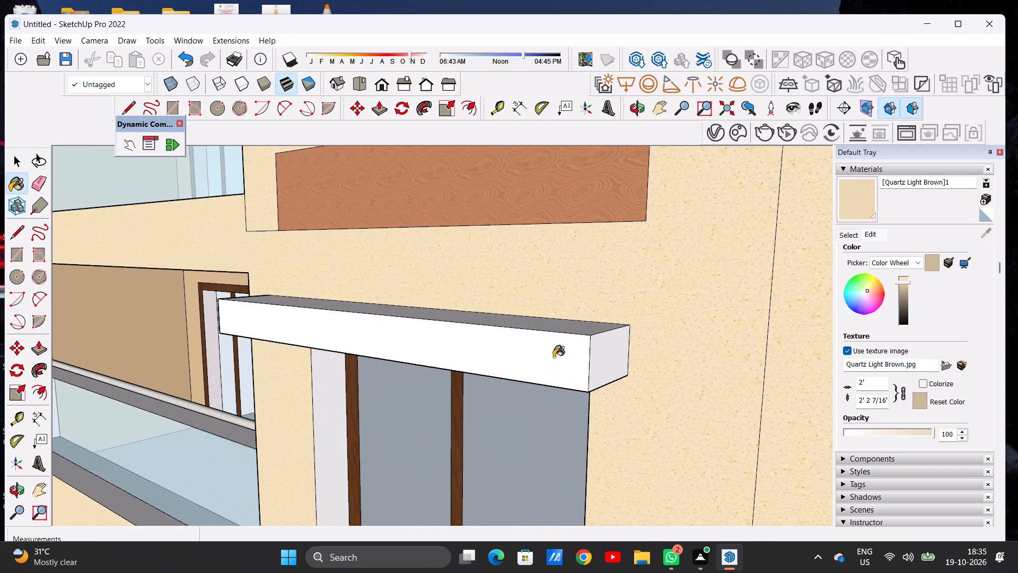
{"action": "left_click", "coordinate": [597, 348]}
{"action": "left_click", "coordinate": [518, 333]}
{"action": "left_click", "coordinate": [533, 315]}
{"action": "scroll", "coordinate": [546, 337], "scroll_direction": "down", "scroll_amount": 6}
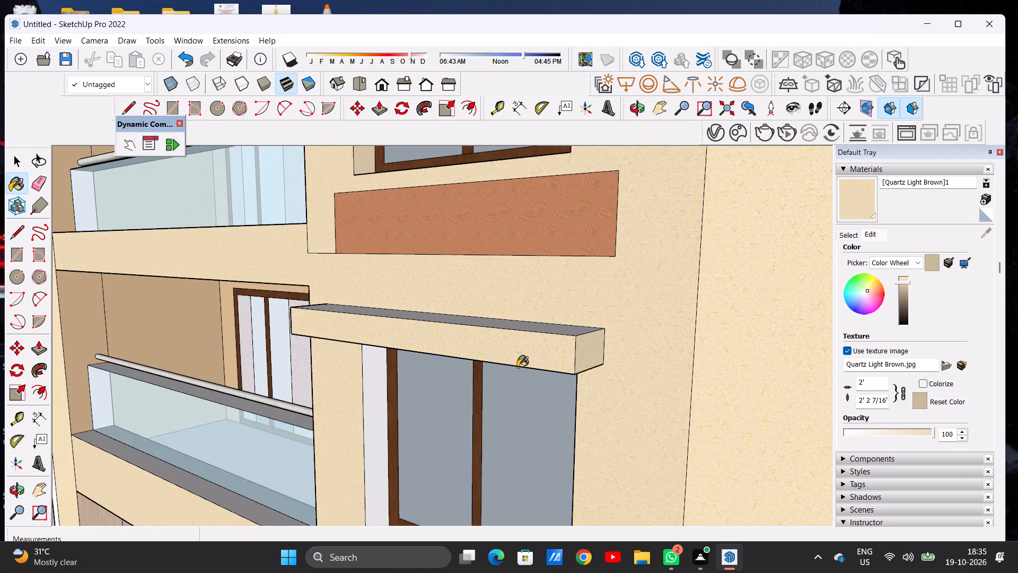
Paint the lowest window's balcony-side reveal and its canopy's top face in the lightened Quartz Light Brown.
{"action": "scroll", "coordinate": [472, 389], "scroll_direction": "up", "scroll_amount": 10}
{"action": "left_click", "coordinate": [332, 386]}
{"action": "scroll", "coordinate": [378, 385], "scroll_direction": "down", "scroll_amount": 8}
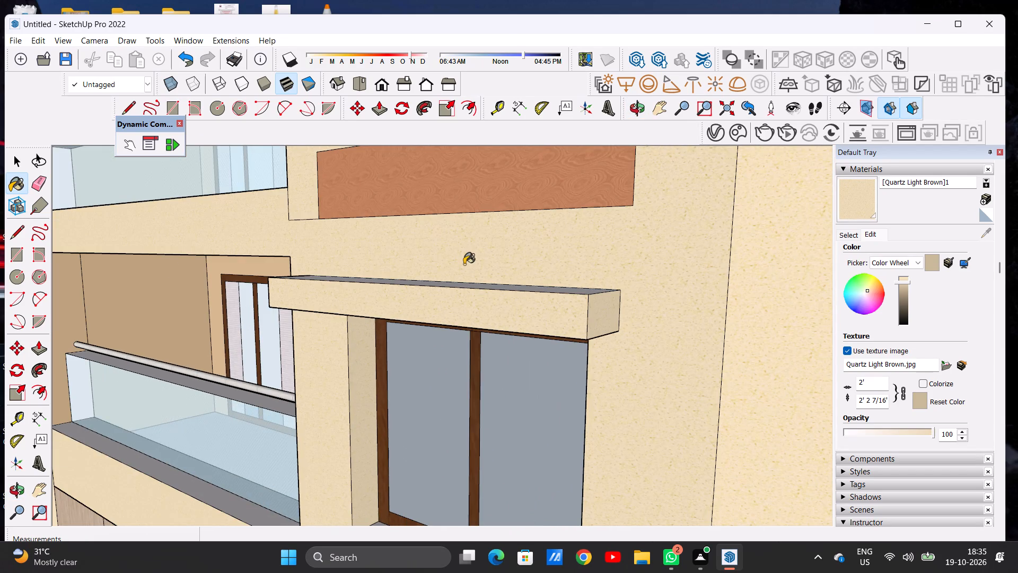
{"action": "middle_click_drag", "start_coordinate": [463, 264], "coordinate": [463, 336]}
{"action": "scroll", "coordinate": [448, 359], "scroll_direction": "up", "scroll_amount": 2}
{"action": "scroll", "coordinate": [448, 362], "scroll_direction": "down", "scroll_amount": 1}
{"action": "scroll", "coordinate": [448, 363], "scroll_direction": "up", "scroll_amount": 1}
{"action": "left_click", "coordinate": [425, 368]}
{"action": "scroll", "coordinate": [462, 315], "scroll_direction": "down", "scroll_amount": 14}
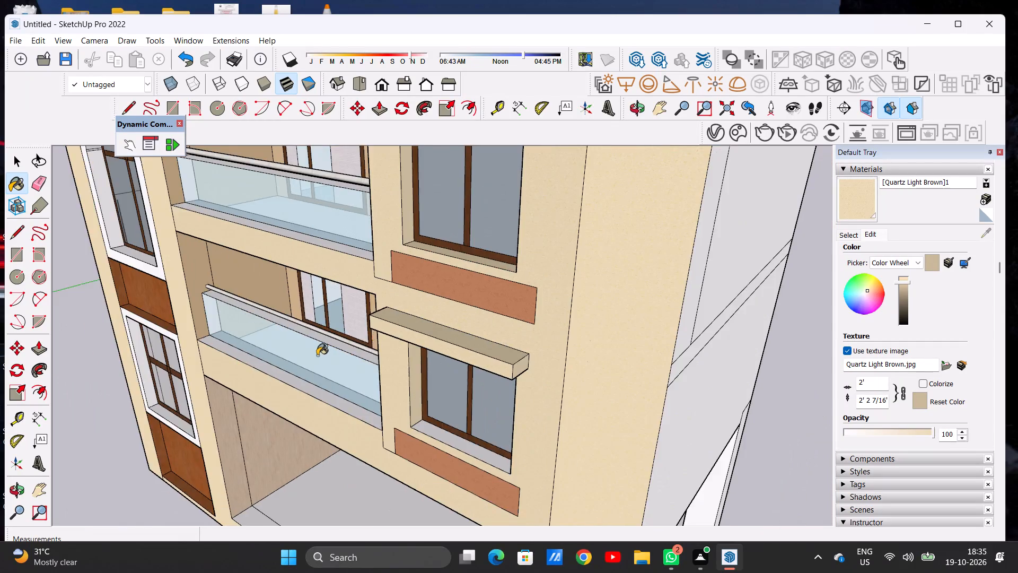
Paint the lowest canopy's balcony-side end face and that window's outer reveal and sill in the lightened Quartz Light Brown.
{"action": "middle_click_drag", "start_coordinate": [325, 357], "coordinate": [705, 258]}
{"action": "scroll", "coordinate": [572, 265], "scroll_direction": "up", "scroll_amount": 15}
{"action": "left_click", "coordinate": [589, 237]}
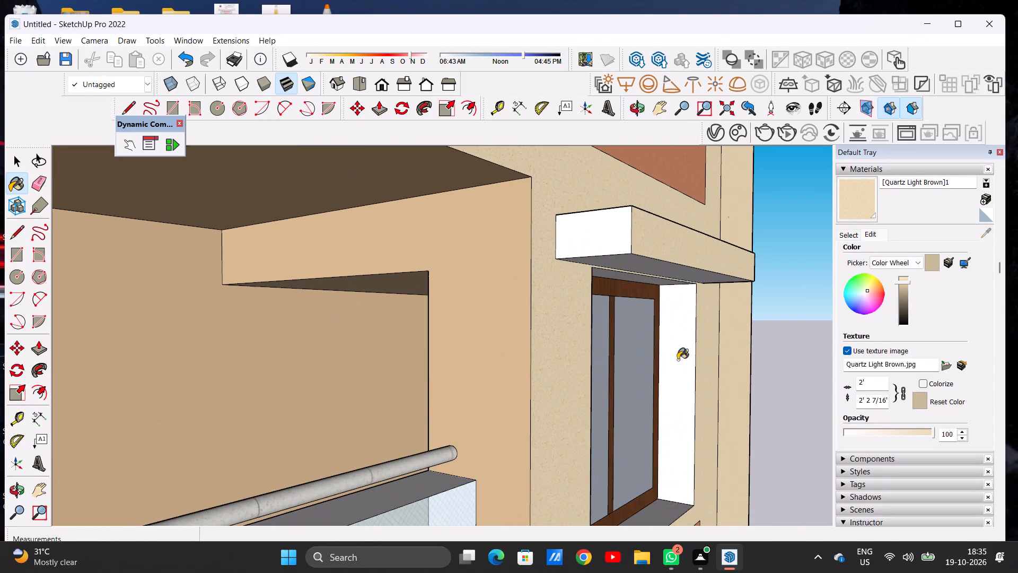
{"action": "left_click", "coordinate": [676, 374]}
{"action": "scroll", "coordinate": [458, 348], "scroll_direction": "down", "scroll_amount": 8}
{"action": "middle_click_drag", "start_coordinate": [563, 352], "coordinate": [175, 413]}
{"action": "middle_click_drag", "start_coordinate": [175, 413], "coordinate": [267, 444]}
{"action": "scroll", "coordinate": [519, 516], "scroll_direction": "up", "scroll_amount": 7}
{"action": "scroll", "coordinate": [519, 516], "scroll_direction": "down", "scroll_amount": 1}
{"action": "left_click", "coordinate": [397, 482]}
{"action": "scroll", "coordinate": [508, 298], "scroll_direction": "down", "scroll_amount": 2}
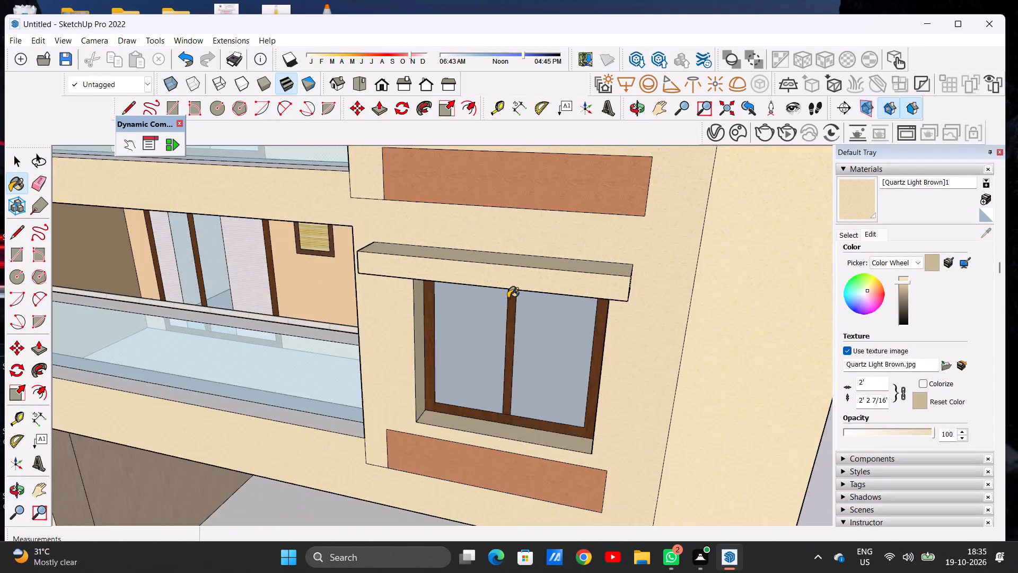
Paint the top-floor window's sill in the lightened Quartz Light Brown.
{"action": "scroll", "coordinate": [508, 298], "scroll_direction": "down", "scroll_amount": 20}
{"action": "scroll", "coordinate": [508, 298], "scroll_direction": "down", "scroll_amount": 8}
{"action": "middle_click_drag", "start_coordinate": [496, 371], "coordinate": [569, 288]}
{"action": "scroll", "coordinate": [490, 289], "scroll_direction": "up", "scroll_amount": 13}
{"action": "middle_click_drag", "start_coordinate": [643, 268], "coordinate": [142, 366]}
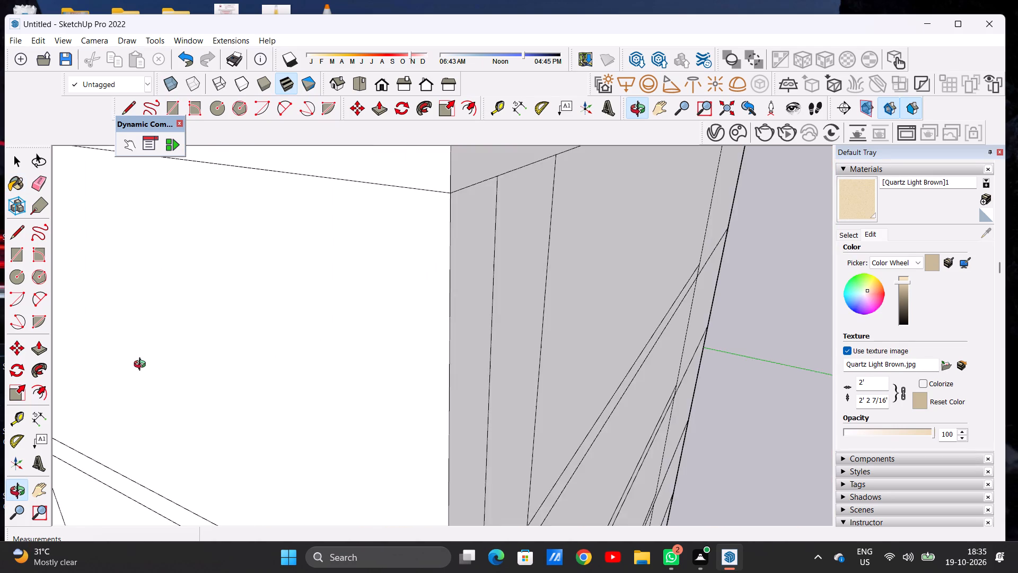
{"action": "middle_click_drag", "start_coordinate": [142, 366], "coordinate": [443, 346]}
{"action": "scroll", "coordinate": [444, 351], "scroll_direction": "up", "scroll_amount": 1}
{"action": "scroll", "coordinate": [445, 368], "scroll_direction": "down", "scroll_amount": 7}
{"action": "scroll", "coordinate": [507, 333], "scroll_direction": "down", "scroll_amount": 1}
{"action": "scroll", "coordinate": [507, 333], "scroll_direction": "up", "scroll_amount": 4}
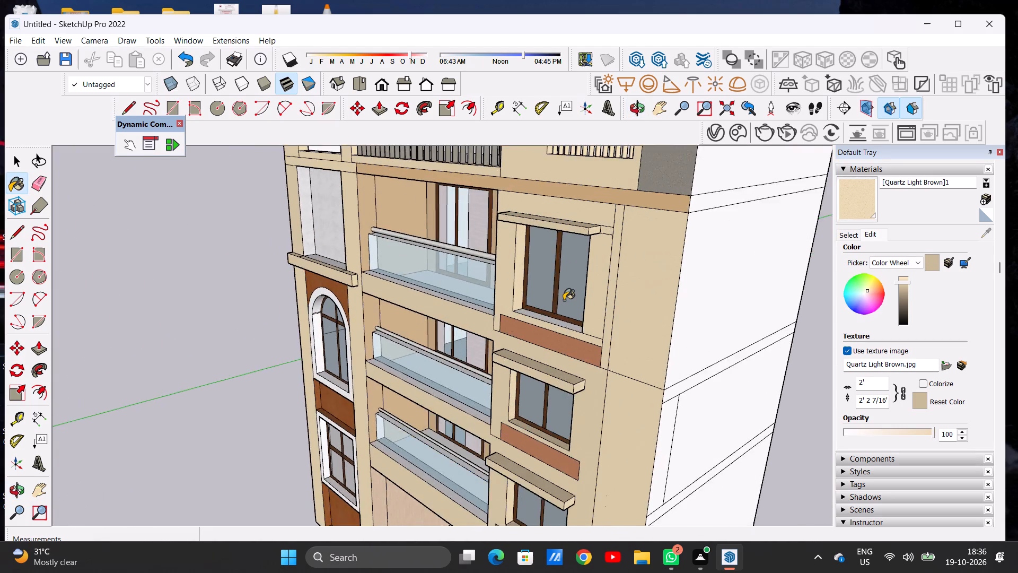
{"action": "scroll", "coordinate": [564, 300], "scroll_direction": "up", "scroll_amount": 7}
{"action": "middle_click_drag", "start_coordinate": [499, 363], "coordinate": [499, 397]}
{"action": "scroll", "coordinate": [498, 393], "scroll_direction": "up", "scroll_amount": 11}
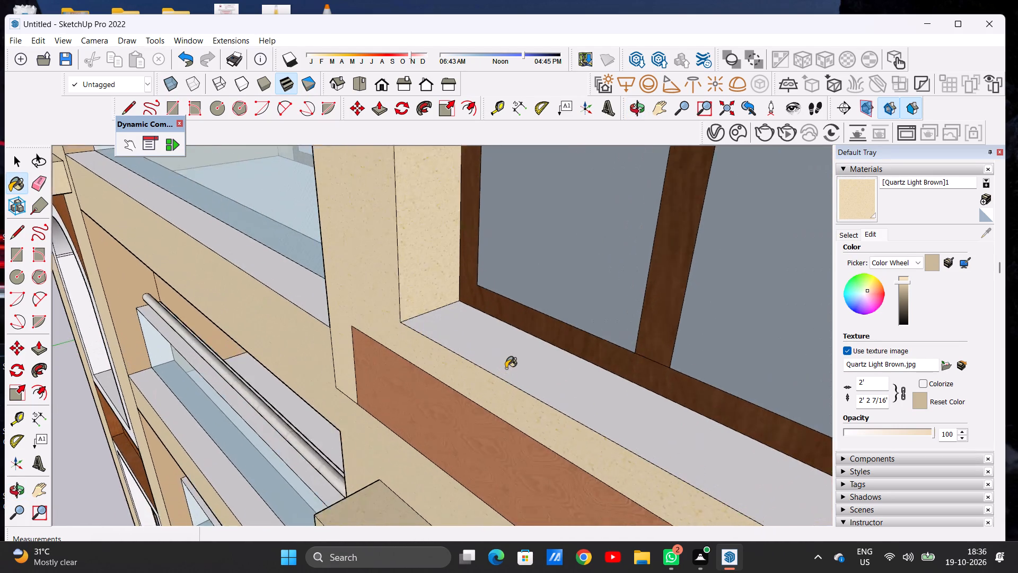
{"action": "scroll", "coordinate": [506, 368], "scroll_direction": "up", "scroll_amount": 4}
{"action": "left_click", "coordinate": [506, 356]}
{"action": "scroll", "coordinate": [464, 400], "scroll_direction": "down", "scroll_amount": 9}
{"action": "scroll", "coordinate": [468, 406], "scroll_direction": "up", "scroll_amount": 1}
{"action": "scroll", "coordinate": [469, 405], "scroll_direction": "down", "scroll_amount": 13}
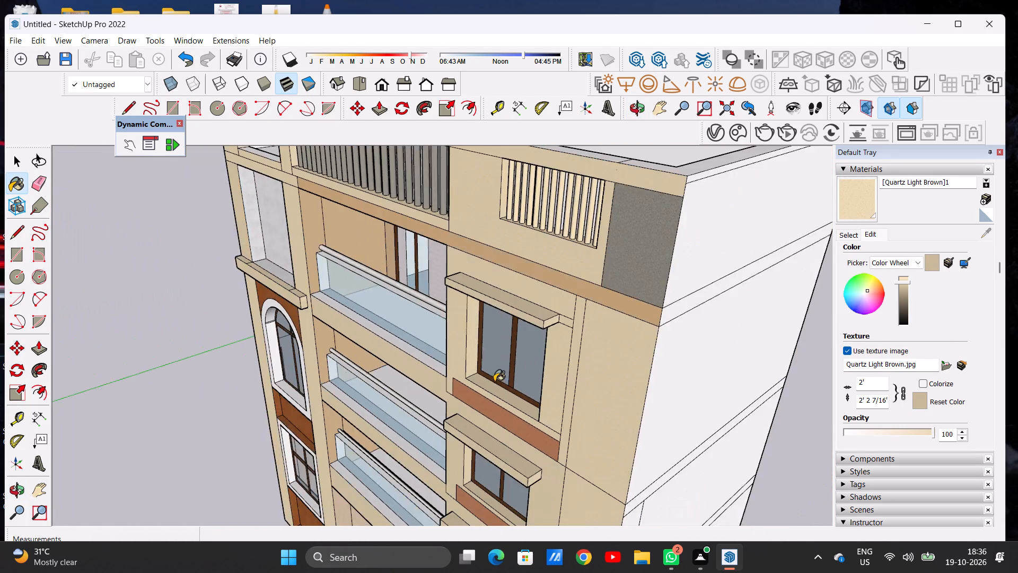
Paint the lowest window's head reveal and its canopy's underside in the lightened Quartz Light Brown.
{"action": "scroll", "coordinate": [504, 371], "scroll_direction": "down", "scroll_amount": 5}
{"action": "scroll", "coordinate": [508, 448], "scroll_direction": "up", "scroll_amount": 1}
{"action": "scroll", "coordinate": [508, 449], "scroll_direction": "down", "scroll_amount": 1}
{"action": "scroll", "coordinate": [508, 449], "scroll_direction": "up", "scroll_amount": 3}
{"action": "scroll", "coordinate": [484, 485], "scroll_direction": "up", "scroll_amount": 6}
{"action": "scroll", "coordinate": [505, 340], "scroll_direction": "down", "scroll_amount": 5}
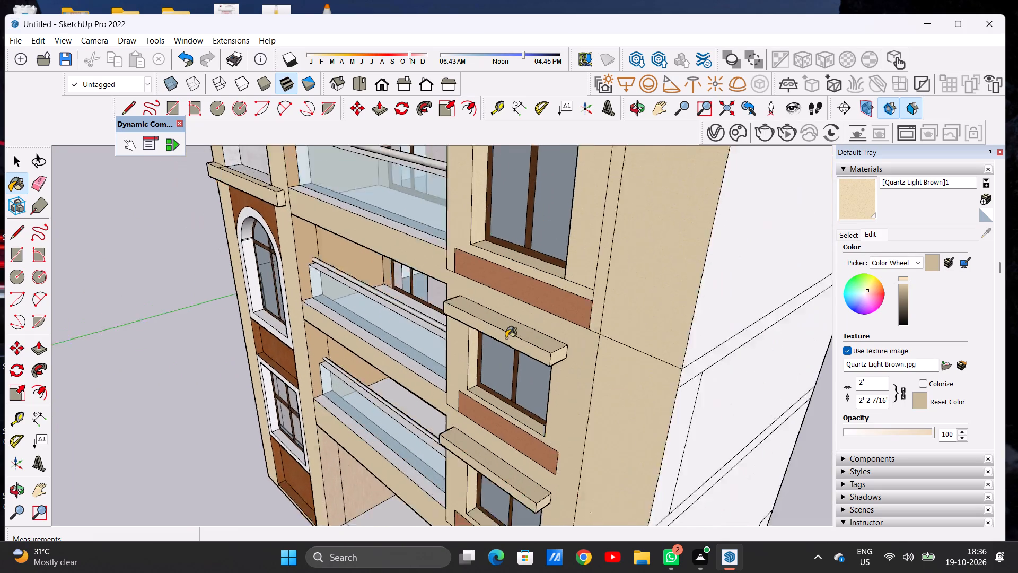
{"action": "scroll", "coordinate": [506, 338], "scroll_direction": "down", "scroll_amount": 10}
{"action": "middle_click_drag", "start_coordinate": [422, 418], "coordinate": [619, 241]}
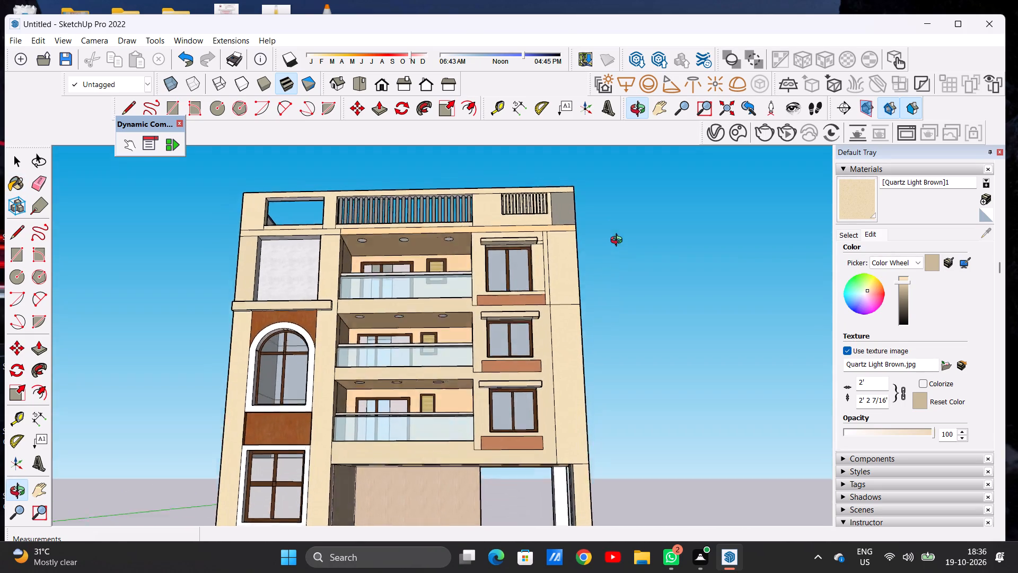
{"action": "middle_click_drag", "start_coordinate": [619, 241], "coordinate": [586, 199]}
{"action": "scroll", "coordinate": [514, 436], "scroll_direction": "up", "scroll_amount": 7}
{"action": "scroll", "coordinate": [489, 321], "scroll_direction": "up", "scroll_amount": 4}
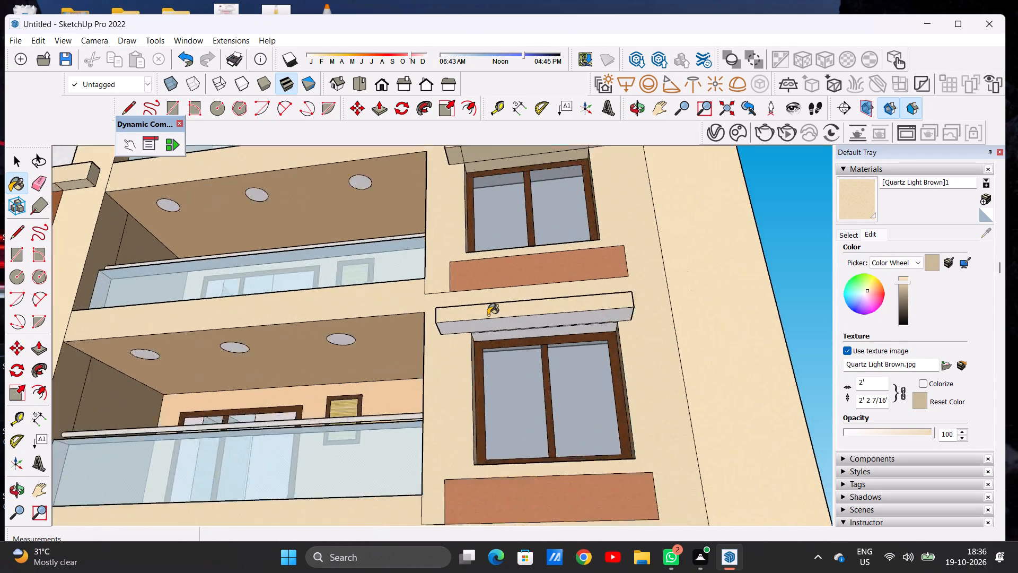
{"action": "scroll", "coordinate": [488, 315], "scroll_direction": "up", "scroll_amount": 10}
{"action": "left_click", "coordinate": [477, 344]}
{"action": "left_click", "coordinate": [457, 310]}
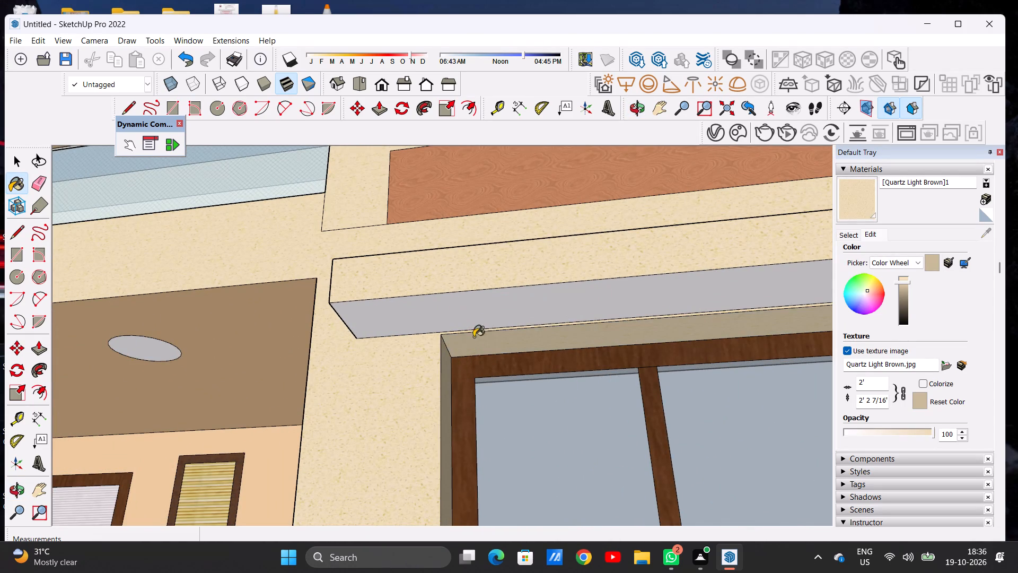
Paint the rear column's front face and the inner side faces of the ground-floor parking columns in the lightened Quartz Light Brown.
{"action": "scroll", "coordinate": [485, 377], "scroll_direction": "down", "scroll_amount": 20}
{"action": "scroll", "coordinate": [485, 377], "scroll_direction": "down", "scroll_amount": 8}
{"action": "middle_click_drag", "start_coordinate": [523, 315], "coordinate": [577, 420]}
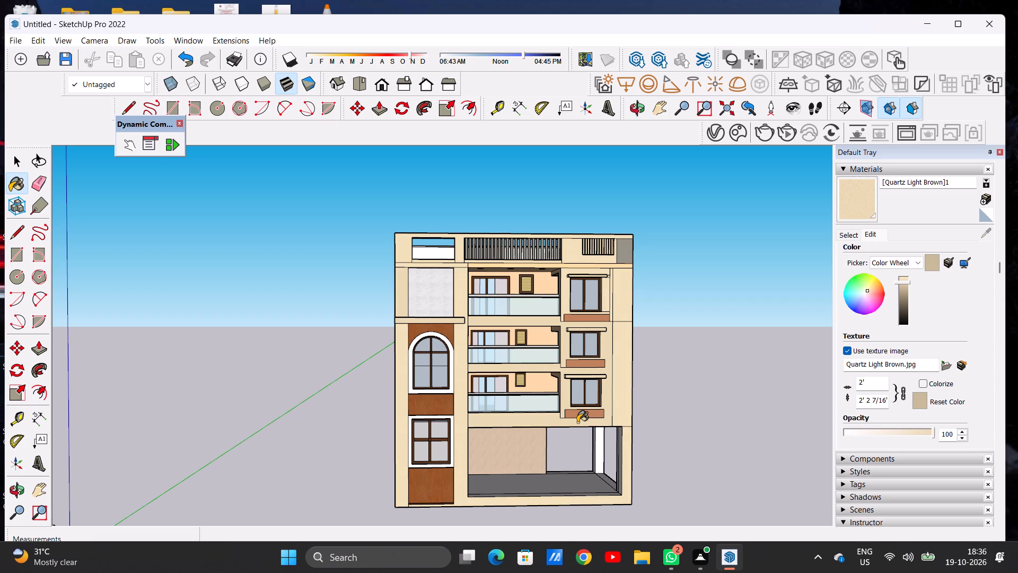
{"action": "scroll", "coordinate": [580, 492], "scroll_direction": "down", "scroll_amount": 8}
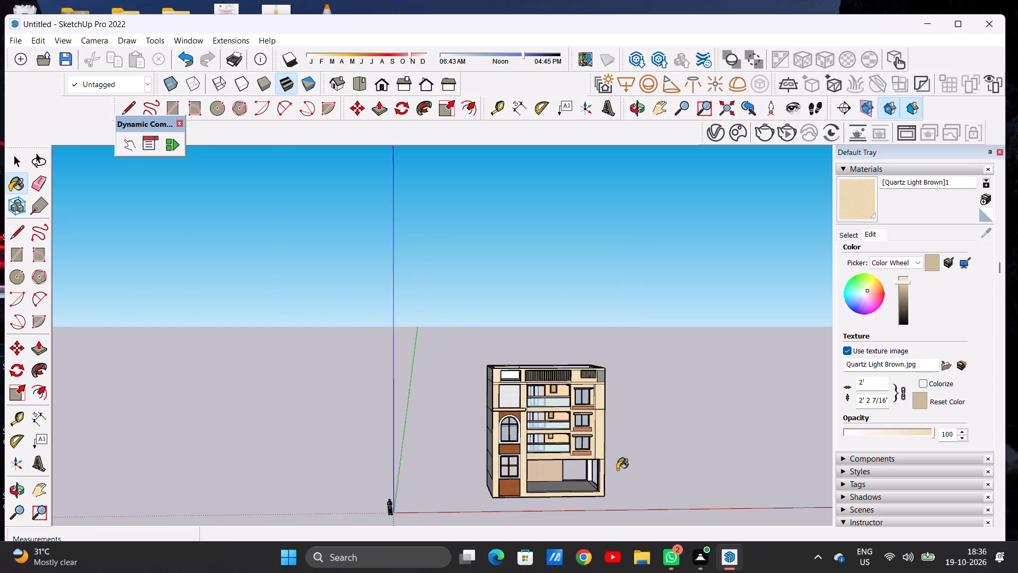
{"action": "scroll", "coordinate": [617, 470], "scroll_direction": "up", "scroll_amount": 7}
{"action": "scroll", "coordinate": [589, 467], "scroll_direction": "up", "scroll_amount": 20}
{"action": "scroll", "coordinate": [589, 467], "scroll_direction": "up", "scroll_amount": 1}
{"action": "left_click", "coordinate": [554, 444]}
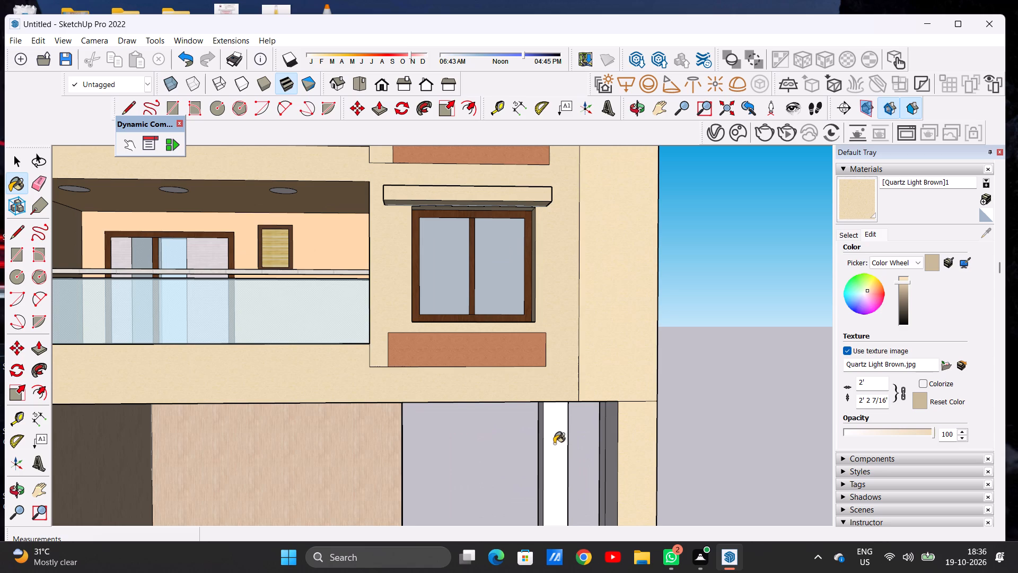
{"action": "middle_click_drag", "start_coordinate": [550, 467], "coordinate": [669, 462]}
{"action": "scroll", "coordinate": [616, 455], "scroll_direction": "up", "scroll_amount": 6}
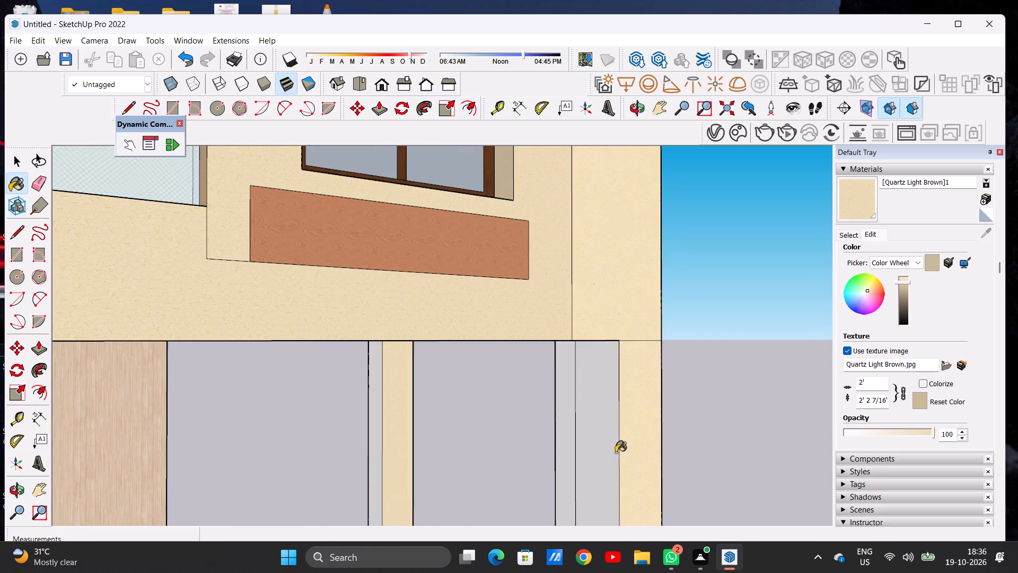
{"action": "left_click", "coordinate": [612, 415]}
{"action": "left_click", "coordinate": [566, 418]}
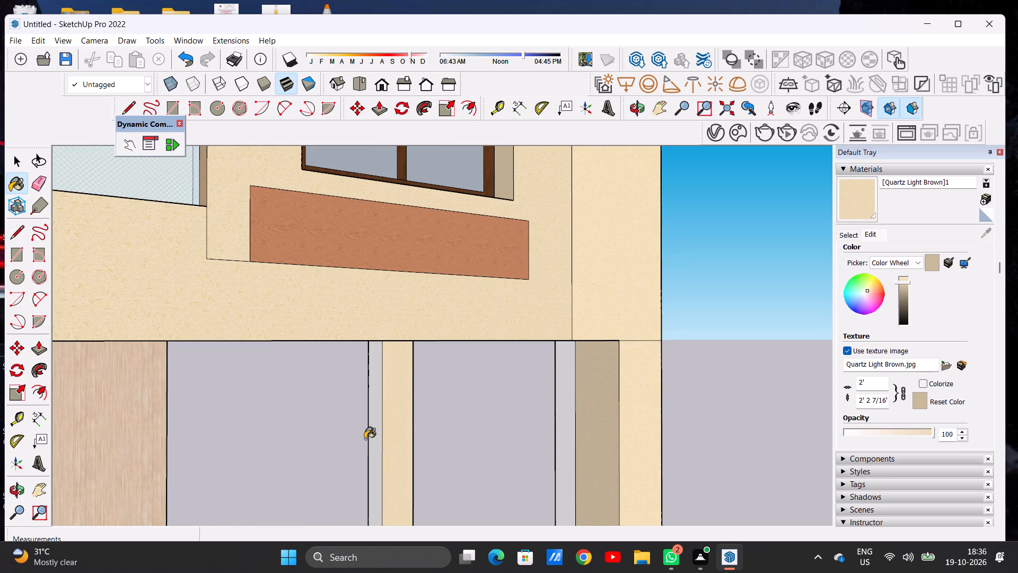
{"action": "scroll", "coordinate": [366, 438], "scroll_direction": "up", "scroll_amount": 8}
{"action": "left_click", "coordinate": [379, 413]}
Paint the outer side face of the ground-floor parking frame, including its columns and base beam, in the lightened Quartz Light Brown.
{"action": "scroll", "coordinate": [382, 527], "scroll_direction": "down", "scroll_amount": 16}
{"action": "scroll", "coordinate": [441, 293], "scroll_direction": "down", "scroll_amount": 20}
{"action": "scroll", "coordinate": [441, 293], "scroll_direction": "down", "scroll_amount": 5}
{"action": "middle_click_drag", "start_coordinate": [581, 328], "coordinate": [286, 360]}
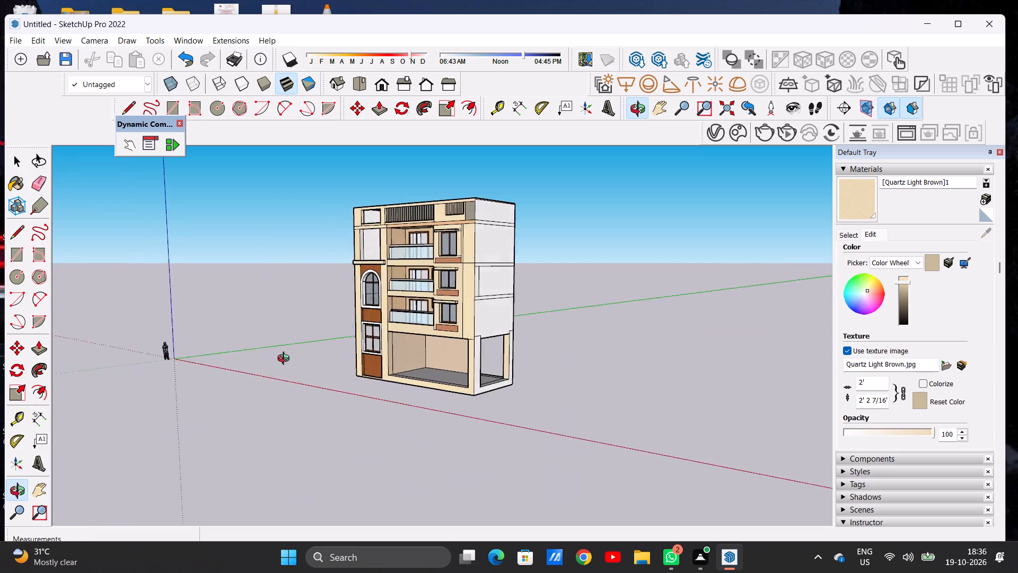
{"action": "middle_click_drag", "start_coordinate": [286, 360], "coordinate": [203, 368]}
{"action": "scroll", "coordinate": [477, 381], "scroll_direction": "up", "scroll_amount": 9}
{"action": "scroll", "coordinate": [480, 374], "scroll_direction": "down", "scroll_amount": 1}
{"action": "scroll", "coordinate": [480, 374], "scroll_direction": "up", "scroll_amount": 6}
{"action": "left_click", "coordinate": [480, 374]}
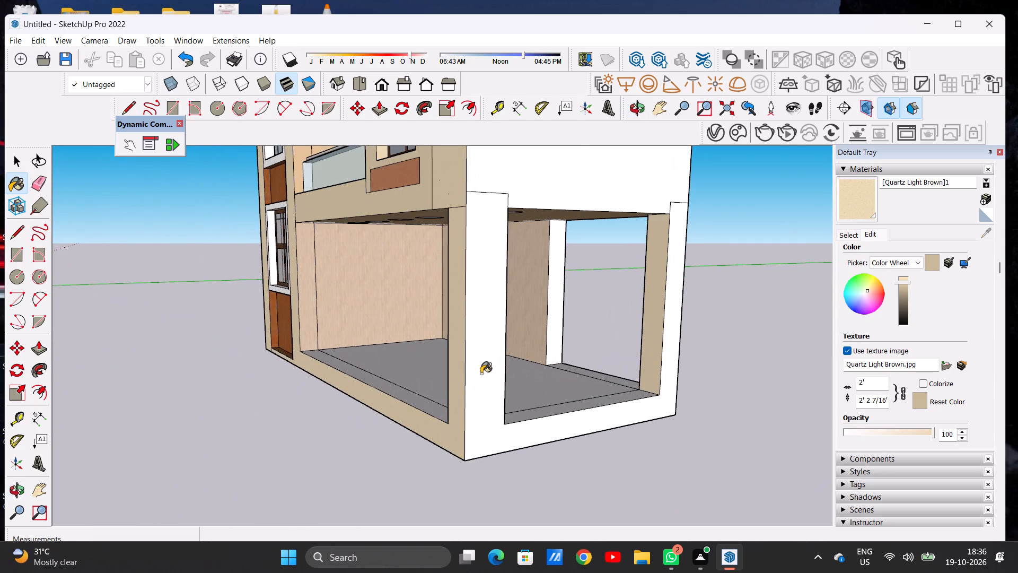
Paint the building's side wall directly above the parking opening in the lightened Quartz Light Brown.
{"action": "scroll", "coordinate": [497, 407], "scroll_direction": "down", "scroll_amount": 15}
{"action": "scroll", "coordinate": [471, 384], "scroll_direction": "up", "scroll_amount": 1}
{"action": "scroll", "coordinate": [471, 384], "scroll_direction": "down", "scroll_amount": 4}
{"action": "middle_click_drag", "start_coordinate": [380, 350], "coordinate": [568, 295]}
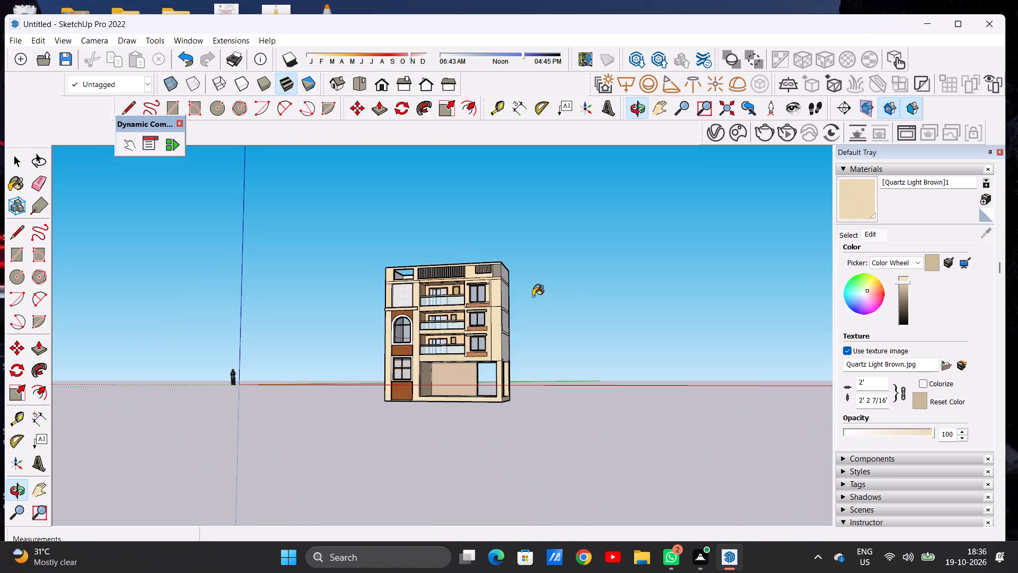
{"action": "middle_click_drag", "start_coordinate": [350, 314], "coordinate": [245, 419]}
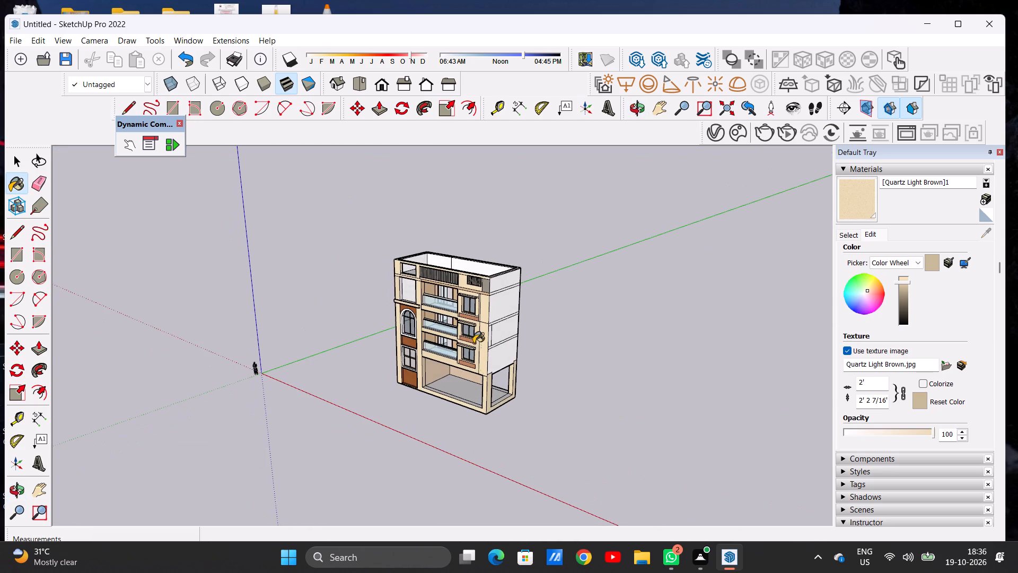
{"action": "scroll", "coordinate": [475, 343], "scroll_direction": "up", "scroll_amount": 3}
{"action": "scroll", "coordinate": [501, 367], "scroll_direction": "down", "scroll_amount": 1}
{"action": "scroll", "coordinate": [501, 367], "scroll_direction": "up", "scroll_amount": 11}
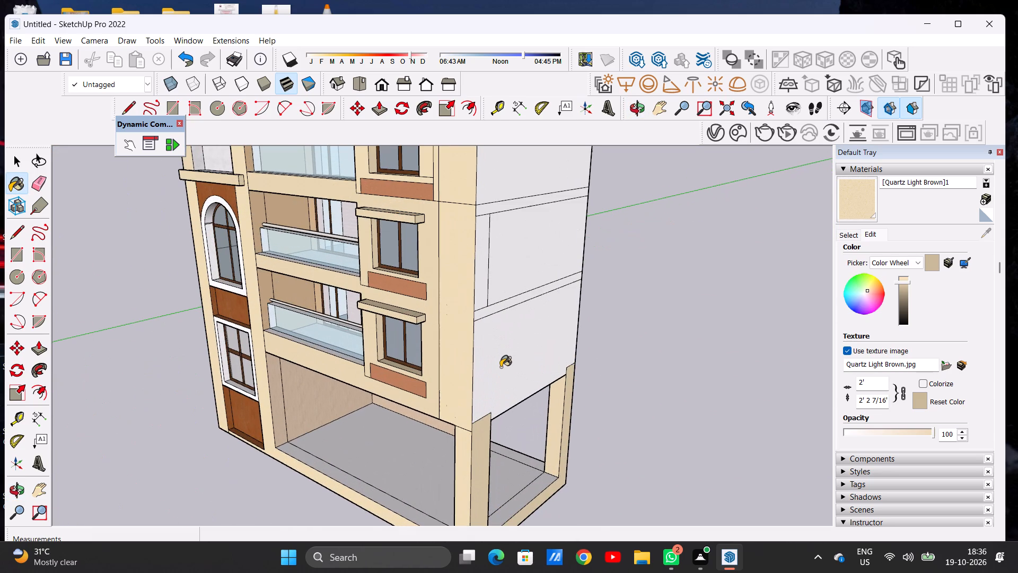
{"action": "left_click", "coordinate": [501, 367]}
Paint the middle storey's side wall with its corner strip, and the floor band beneath it, in the lightened Quartz Light Brown.
{"action": "left_click", "coordinate": [475, 282]}
{"action": "left_click", "coordinate": [492, 263]}
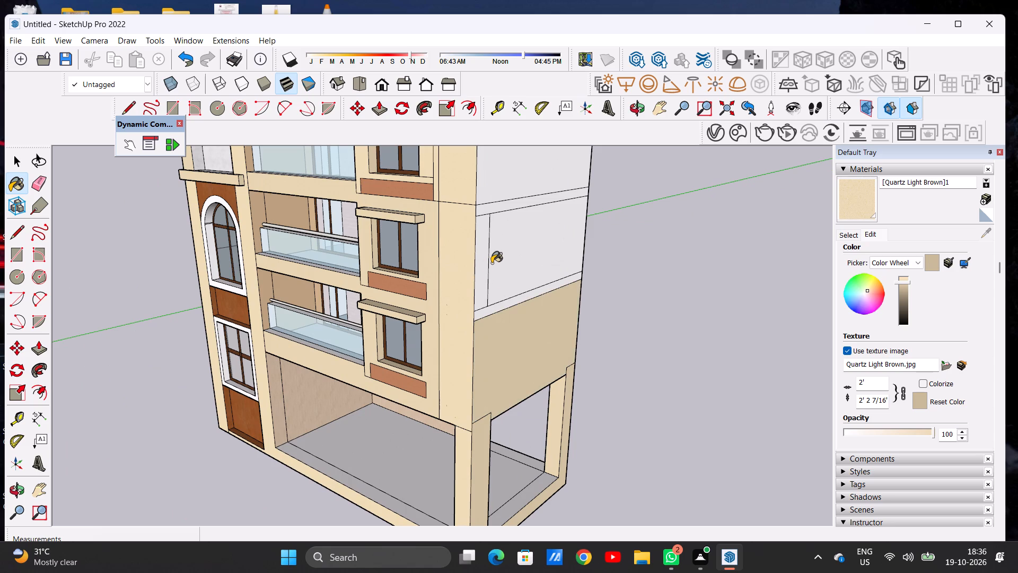
{"action": "left_click", "coordinate": [479, 271]}
{"action": "scroll", "coordinate": [476, 319], "scroll_direction": "up", "scroll_amount": 10}
{"action": "left_click", "coordinate": [476, 311]}
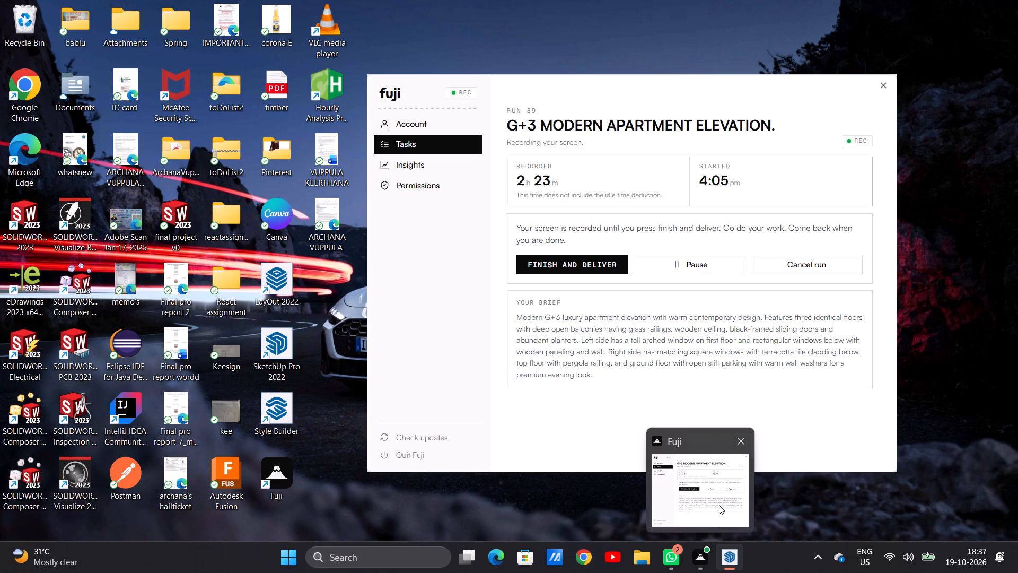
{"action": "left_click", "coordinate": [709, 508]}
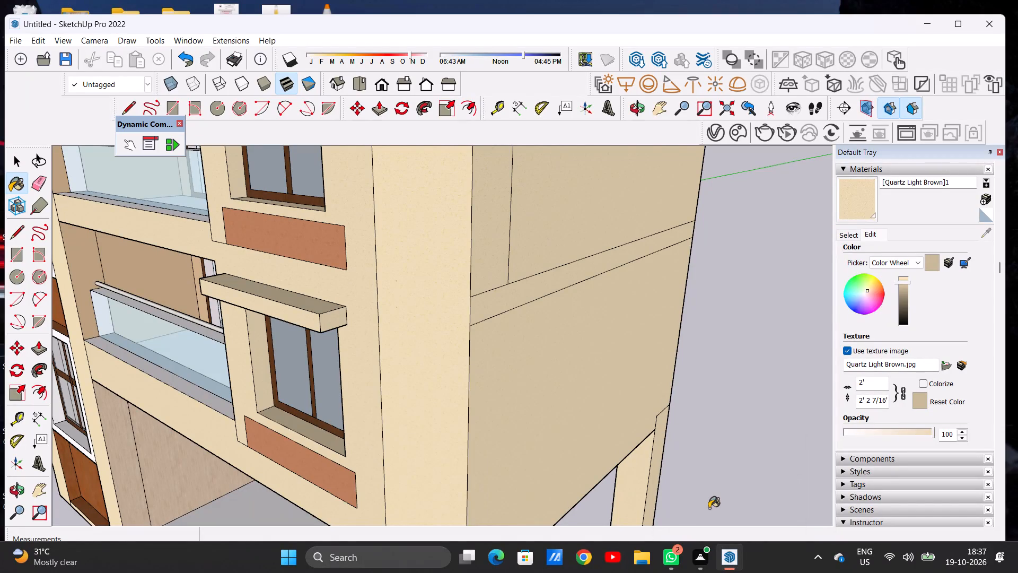
Paint the top storey's side wall and the floor band beneath it in the lightened Quartz Light Brown.
{"action": "scroll", "coordinate": [612, 423], "scroll_direction": "down", "scroll_amount": 6}
{"action": "scroll", "coordinate": [460, 376], "scroll_direction": "down", "scroll_amount": 10}
{"action": "scroll", "coordinate": [519, 307], "scroll_direction": "up", "scroll_amount": 2}
{"action": "scroll", "coordinate": [519, 307], "scroll_direction": "down", "scroll_amount": 1}
{"action": "scroll", "coordinate": [519, 307], "scroll_direction": "up", "scroll_amount": 1}
{"action": "scroll", "coordinate": [519, 307], "scroll_direction": "down", "scroll_amount": 1}
{"action": "scroll", "coordinate": [519, 307], "scroll_direction": "up", "scroll_amount": 4}
{"action": "scroll", "coordinate": [484, 337], "scroll_direction": "up", "scroll_amount": 15}
{"action": "left_click", "coordinate": [431, 348]}
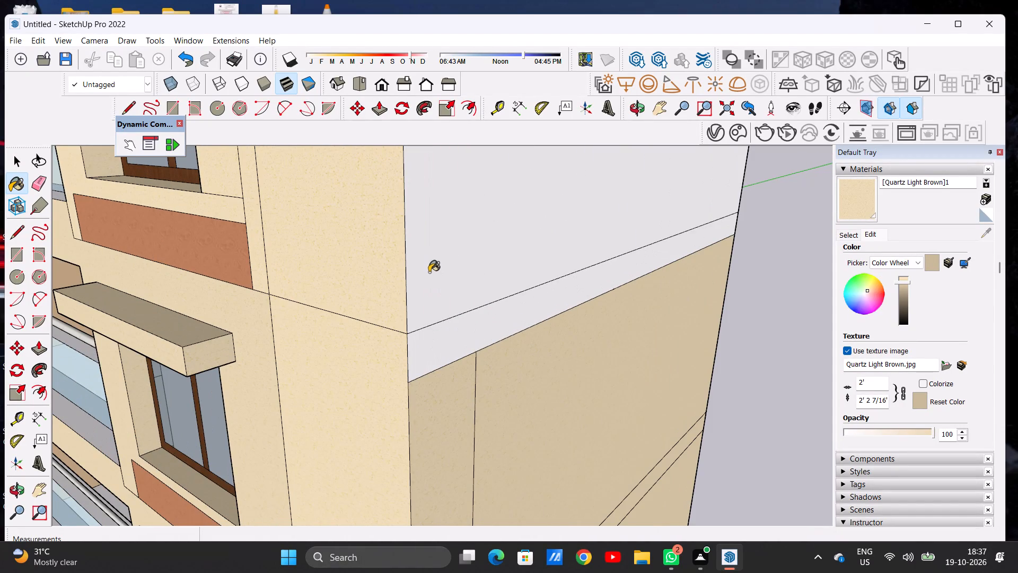
{"action": "left_click", "coordinate": [427, 270]}
Paint the roof-level band and the parapet's outer face on the side elevation in the lightened Quartz Light Brown.
{"action": "scroll", "coordinate": [426, 392], "scroll_direction": "down", "scroll_amount": 19}
{"action": "scroll", "coordinate": [430, 260], "scroll_direction": "up", "scroll_amount": 6}
{"action": "scroll", "coordinate": [406, 333], "scroll_direction": "up", "scroll_amount": 7}
{"action": "left_click", "coordinate": [426, 312]}
{"action": "left_click", "coordinate": [432, 286]}
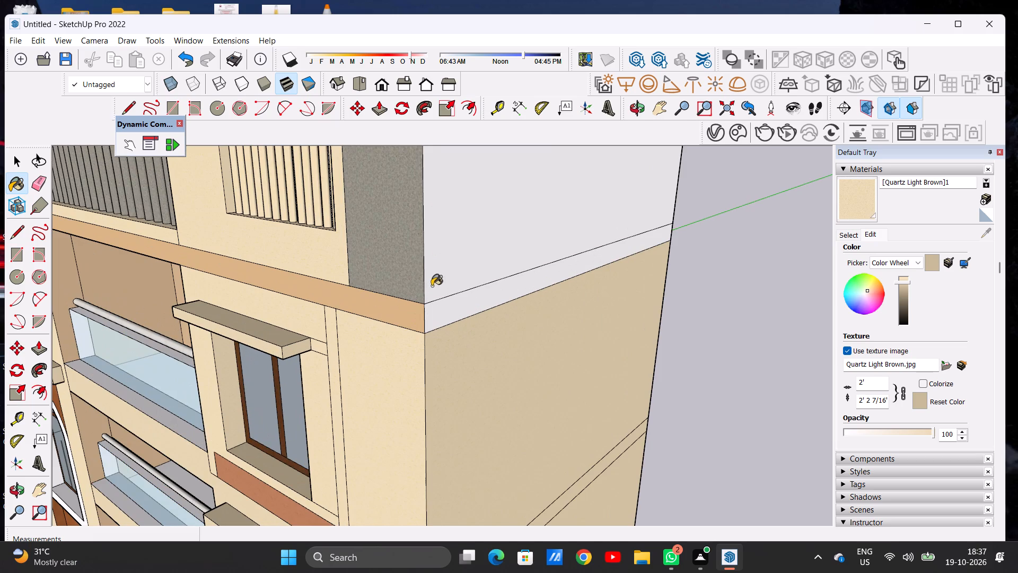
Paint the rear parking column's remaining white side face, seen through the side opening, in the lightened Quartz Light Brown.
{"action": "scroll", "coordinate": [408, 326], "scroll_direction": "down", "scroll_amount": 14}
{"action": "scroll", "coordinate": [408, 299], "scroll_direction": "down", "scroll_amount": 7}
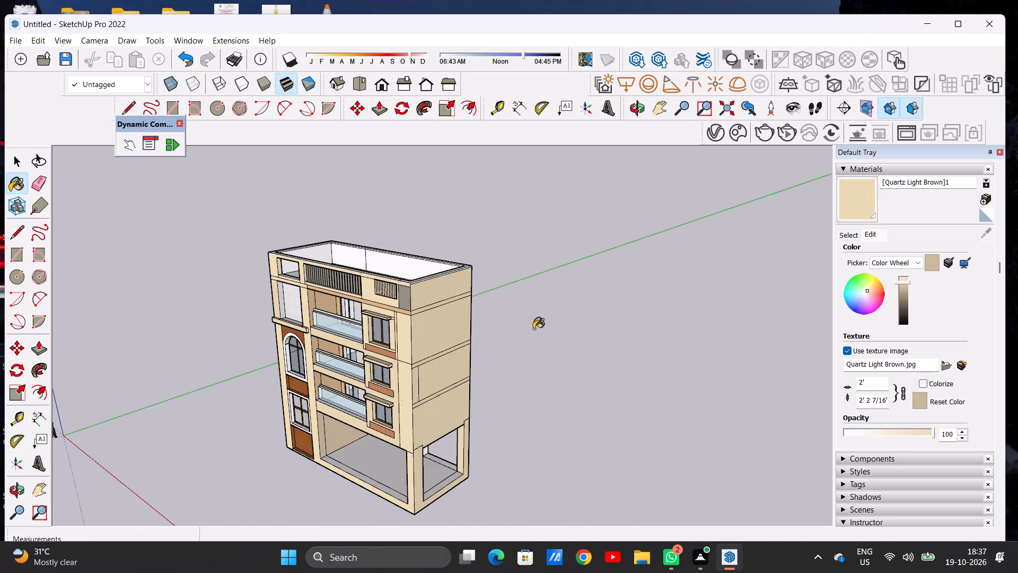
{"action": "middle_click_drag", "start_coordinate": [422, 330], "coordinate": [252, 249]}
{"action": "scroll", "coordinate": [546, 444], "scroll_direction": "up", "scroll_amount": 8}
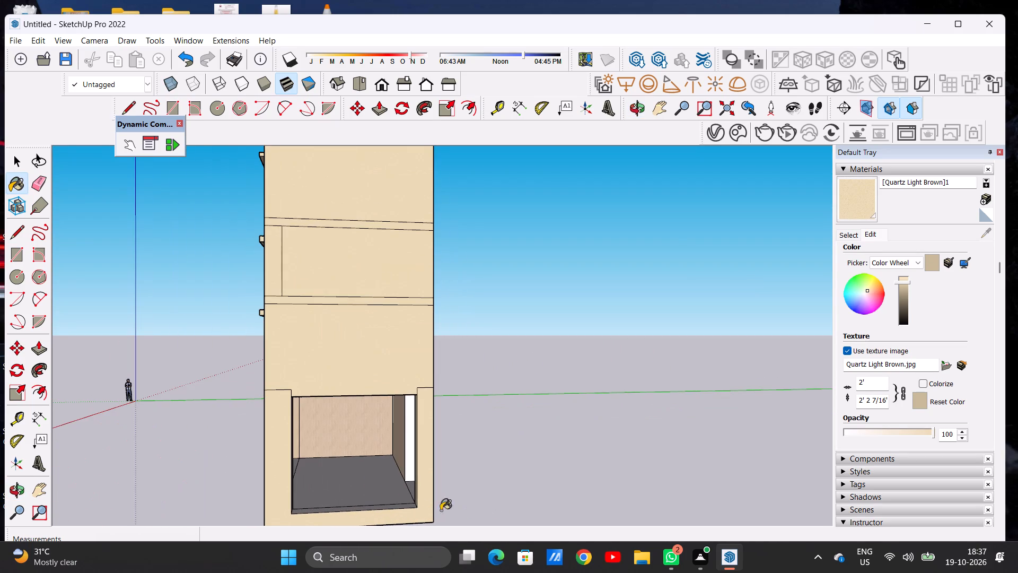
{"action": "middle_click_drag", "start_coordinate": [369, 442], "coordinate": [406, 434]}
{"action": "scroll", "coordinate": [414, 406], "scroll_direction": "up", "scroll_amount": 6}
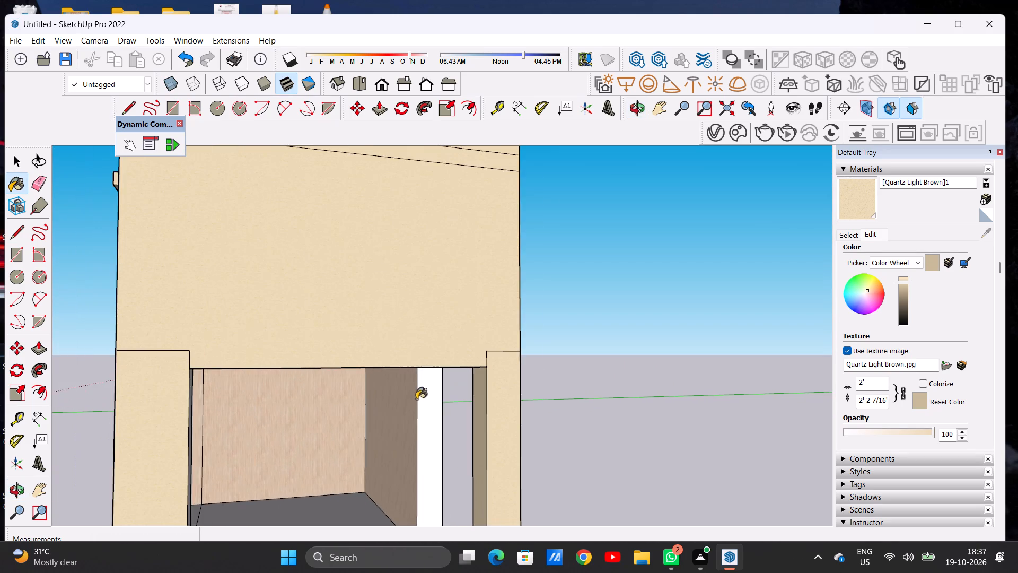
{"action": "scroll", "coordinate": [419, 395], "scroll_direction": "up", "scroll_amount": 6}
{"action": "left_click", "coordinate": [437, 370]}
{"action": "scroll", "coordinate": [319, 446], "scroll_direction": "down", "scroll_amount": 7}
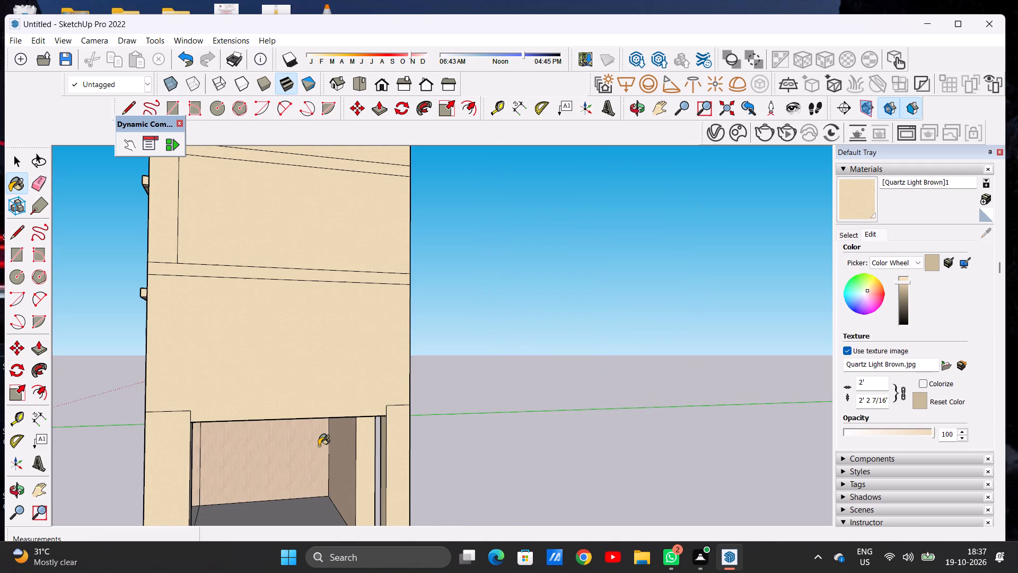
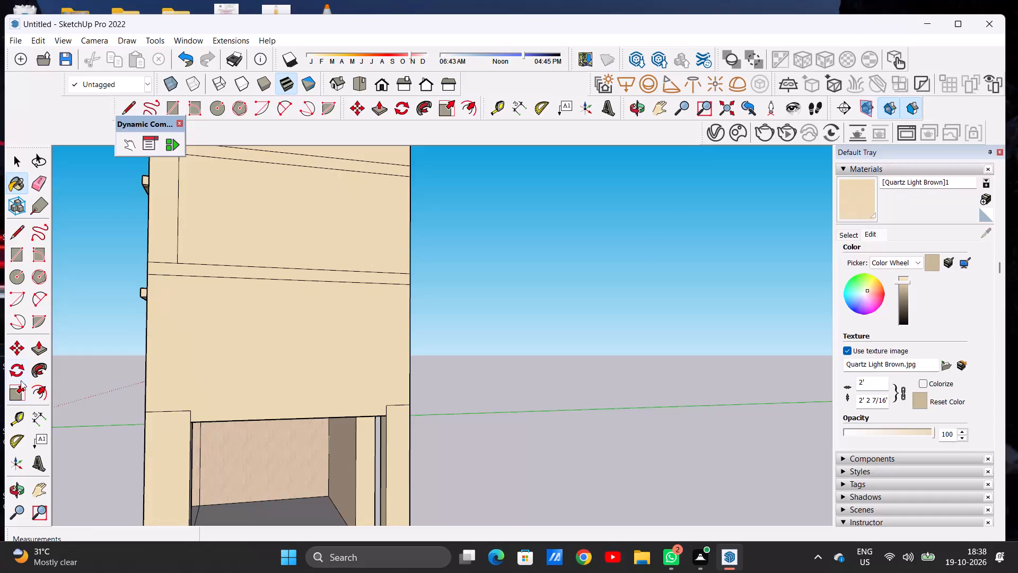
Paint the rear elevation's wide parapet-level wall and the floor band beneath it in the lightened Quartz Light Brown.
{"action": "scroll", "coordinate": [341, 372], "scroll_direction": "down", "scroll_amount": 3}
{"action": "scroll", "coordinate": [352, 371], "scroll_direction": "up", "scroll_amount": 1}
{"action": "scroll", "coordinate": [352, 371], "scroll_direction": "down", "scroll_amount": 15}
{"action": "middle_click_drag", "start_coordinate": [372, 308], "coordinate": [312, 320]}
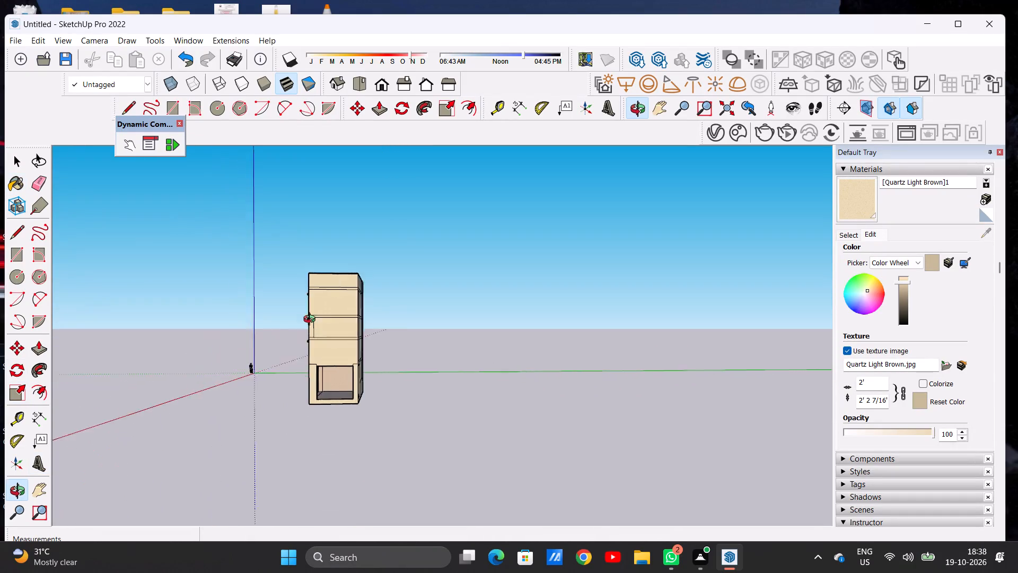
{"action": "middle_click_drag", "start_coordinate": [312, 320], "coordinate": [164, 396]}
{"action": "scroll", "coordinate": [358, 306], "scroll_direction": "up", "scroll_amount": 8}
{"action": "scroll", "coordinate": [380, 214], "scroll_direction": "up", "scroll_amount": 12}
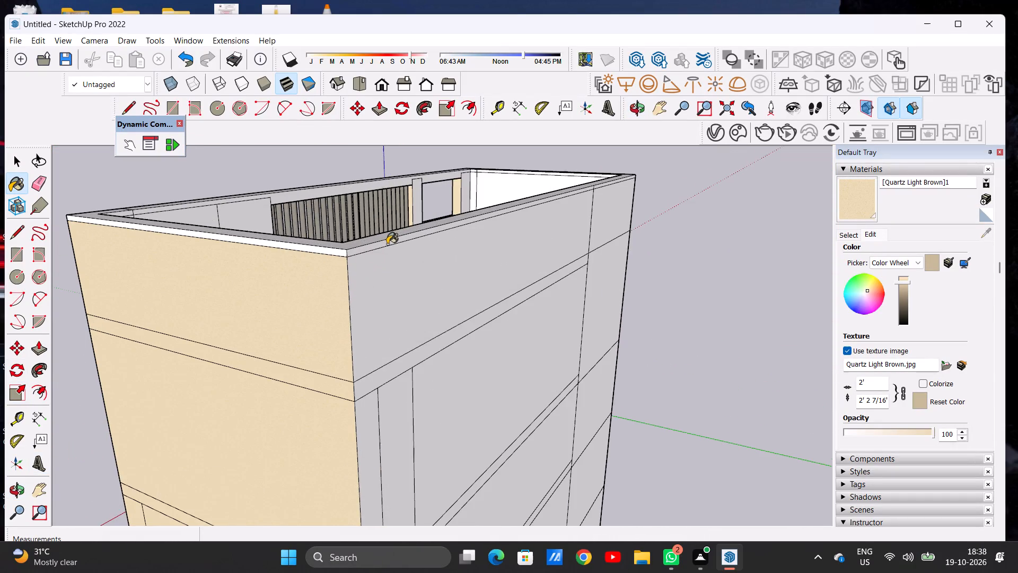
{"action": "scroll", "coordinate": [367, 261], "scroll_direction": "down", "scroll_amount": 7}
{"action": "middle_click_drag", "start_coordinate": [327, 320], "coordinate": [348, 282]}
{"action": "scroll", "coordinate": [393, 268], "scroll_direction": "up", "scroll_amount": 6}
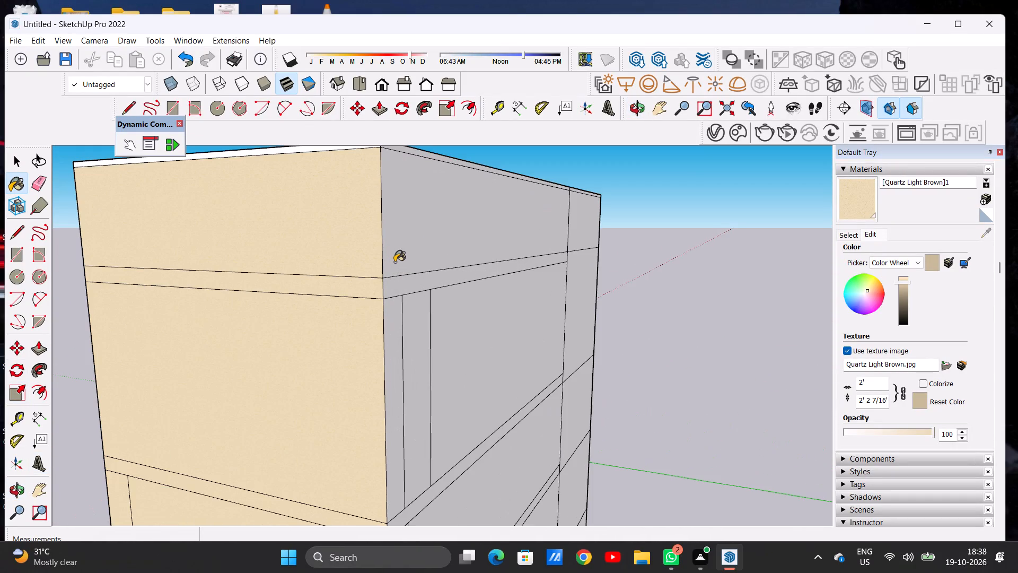
{"action": "left_click", "coordinate": [394, 260]}
{"action": "scroll", "coordinate": [396, 285], "scroll_direction": "up", "scroll_amount": 7}
{"action": "left_click", "coordinate": [388, 294]}
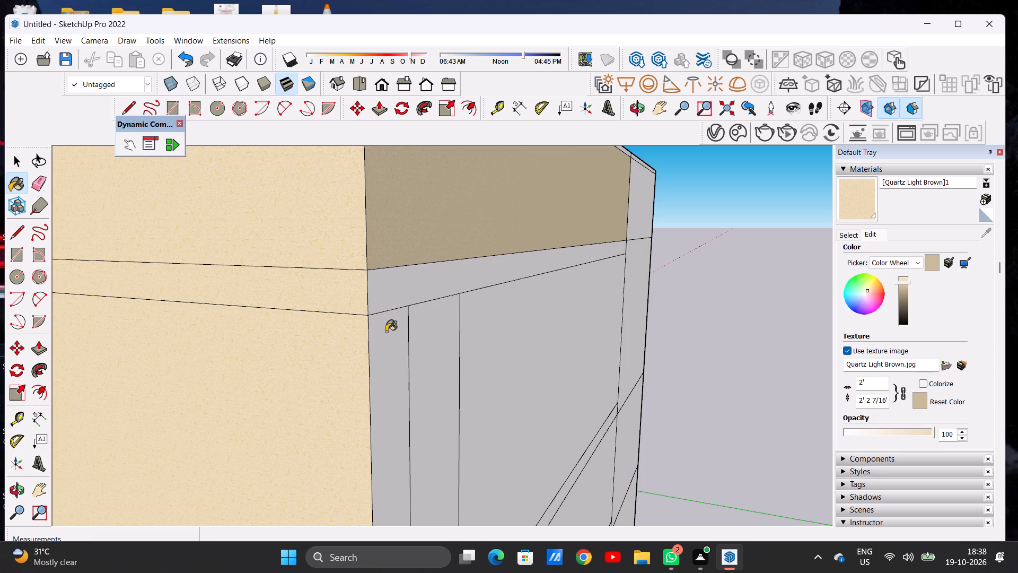
Paint the top storey's two narrow vertical strips and large wall panel on the rear elevation in the lightened Quartz Light Brown.
{"action": "left_click", "coordinate": [386, 332]}
{"action": "left_click", "coordinate": [443, 342]}
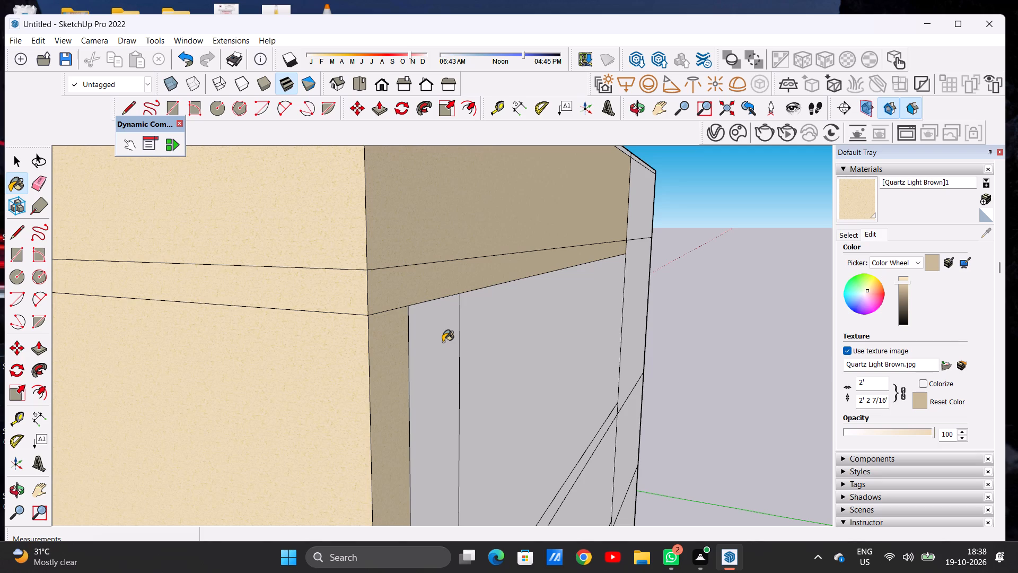
{"action": "scroll", "coordinate": [429, 325], "scroll_direction": "down", "scroll_amount": 13}
{"action": "scroll", "coordinate": [468, 367], "scroll_direction": "up", "scroll_amount": 6}
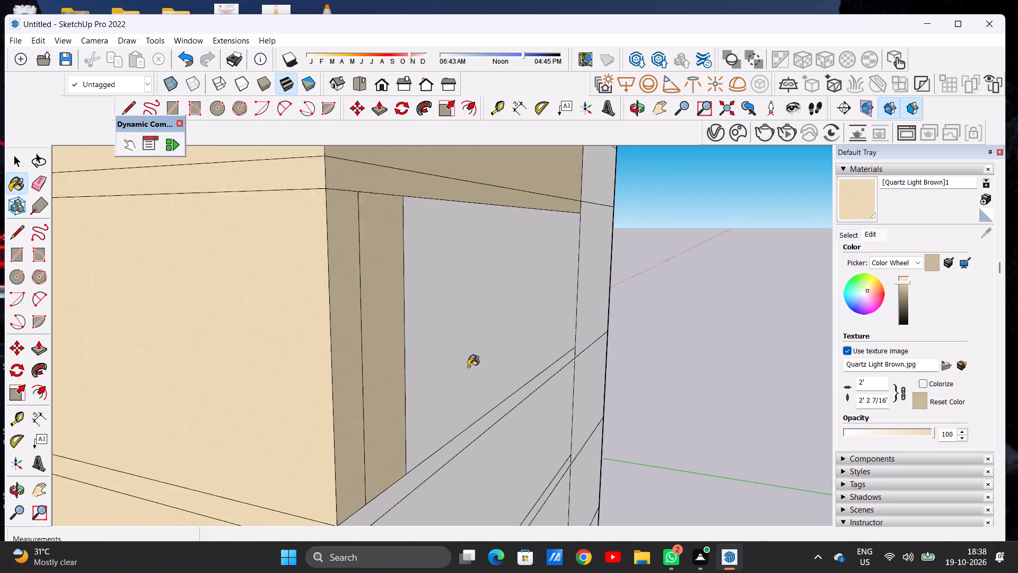
{"action": "scroll", "coordinate": [468, 367], "scroll_direction": "up", "scroll_amount": 2}
{"action": "left_click", "coordinate": [461, 359]}
Paint the next storey down on the rear: its corner strip, wall panel and the floor bands above and below, in the lightened Quartz Light Brown.
{"action": "scroll", "coordinate": [393, 168], "scroll_direction": "down", "scroll_amount": 8}
{"action": "scroll", "coordinate": [362, 315], "scroll_direction": "up", "scroll_amount": 10}
{"action": "scroll", "coordinate": [367, 381], "scroll_direction": "down", "scroll_amount": 1}
{"action": "scroll", "coordinate": [367, 381], "scroll_direction": "up", "scroll_amount": 4}
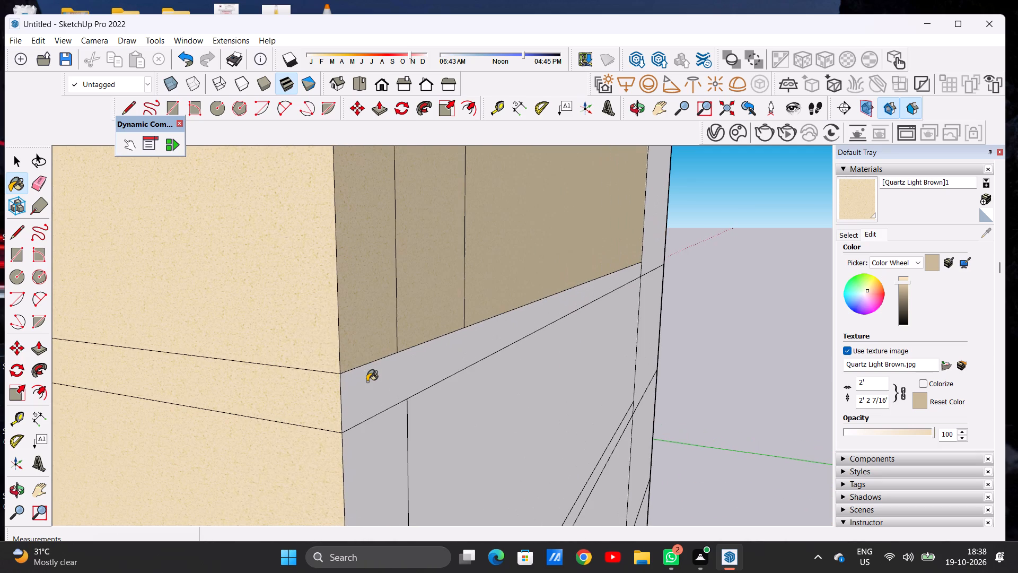
{"action": "left_click", "coordinate": [367, 382]}
{"action": "scroll", "coordinate": [391, 238], "scroll_direction": "down", "scroll_amount": 16}
{"action": "scroll", "coordinate": [399, 324], "scroll_direction": "up", "scroll_amount": 14}
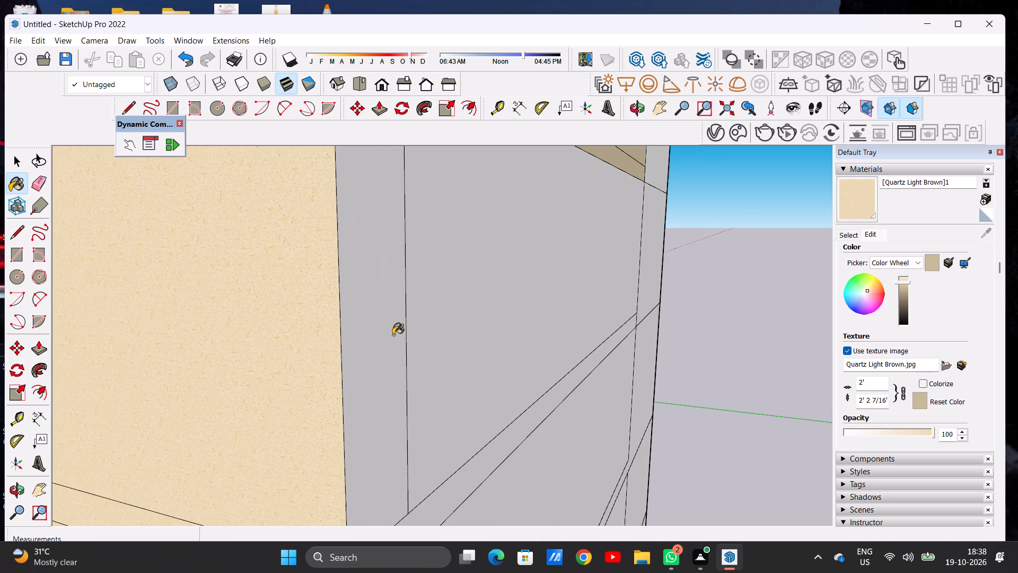
{"action": "left_click", "coordinate": [392, 335]}
{"action": "left_click", "coordinate": [426, 305]}
{"action": "scroll", "coordinate": [427, 273], "scroll_direction": "down", "scroll_amount": 7}
{"action": "scroll", "coordinate": [404, 425], "scroll_direction": "up", "scroll_amount": 4}
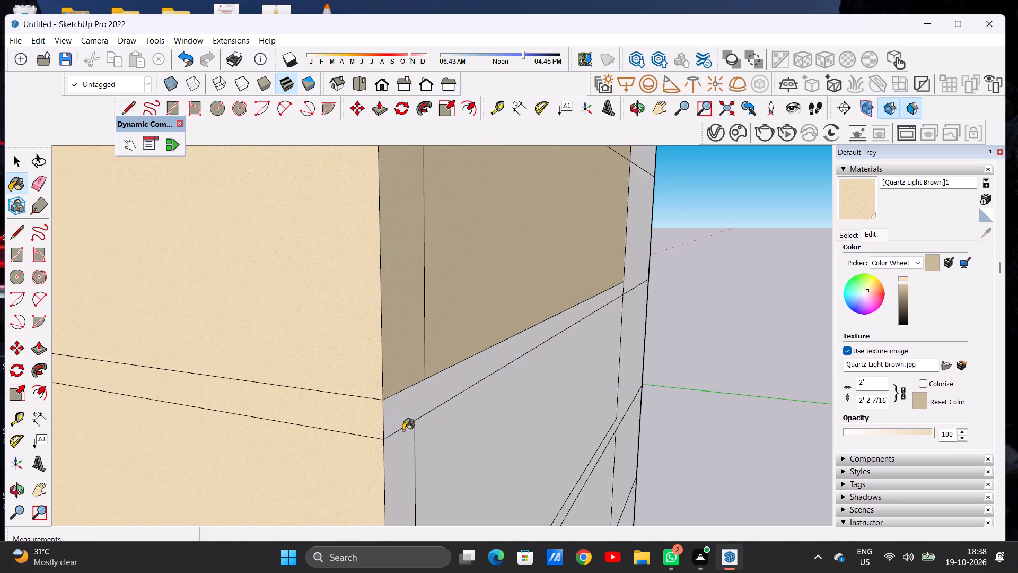
{"action": "scroll", "coordinate": [403, 430], "scroll_direction": "up", "scroll_amount": 2}
{"action": "left_click", "coordinate": [389, 415]}
Paint the rear's remaining white bay at parapet level, the top storey and the storey below in the lightened Quartz Light Brown.
{"action": "scroll", "coordinate": [357, 348], "scroll_direction": "down", "scroll_amount": 3}
{"action": "scroll", "coordinate": [357, 348], "scroll_direction": "up", "scroll_amount": 1}
{"action": "scroll", "coordinate": [357, 348], "scroll_direction": "down", "scroll_amount": 15}
{"action": "scroll", "coordinate": [399, 322], "scroll_direction": "up", "scroll_amount": 1}
{"action": "scroll", "coordinate": [399, 322], "scroll_direction": "down", "scroll_amount": 5}
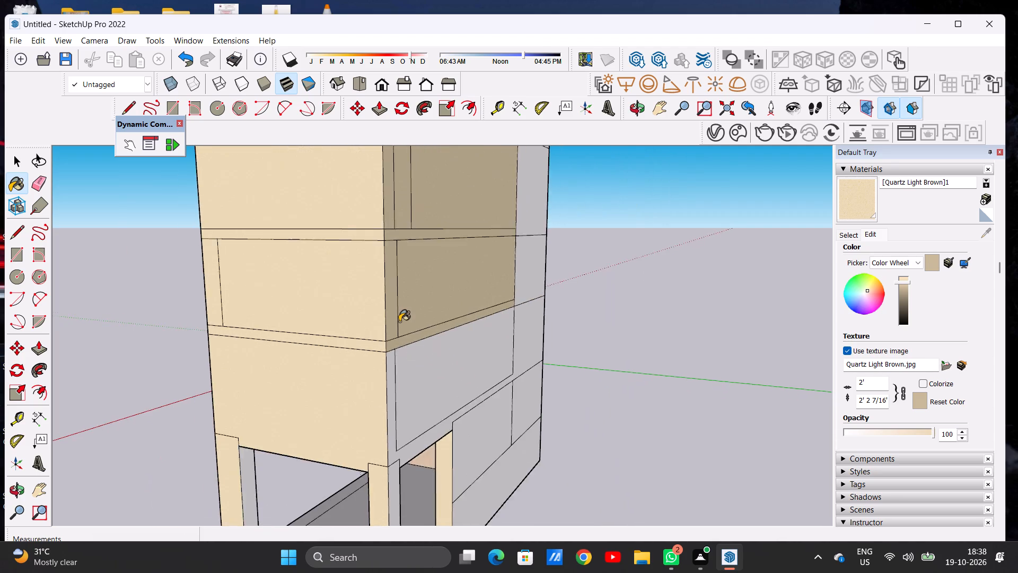
{"action": "scroll", "coordinate": [399, 322], "scroll_direction": "down", "scroll_amount": 4}
{"action": "middle_click_drag", "start_coordinate": [574, 261], "coordinate": [179, 259]}
{"action": "scroll", "coordinate": [497, 195], "scroll_direction": "up", "scroll_amount": 6}
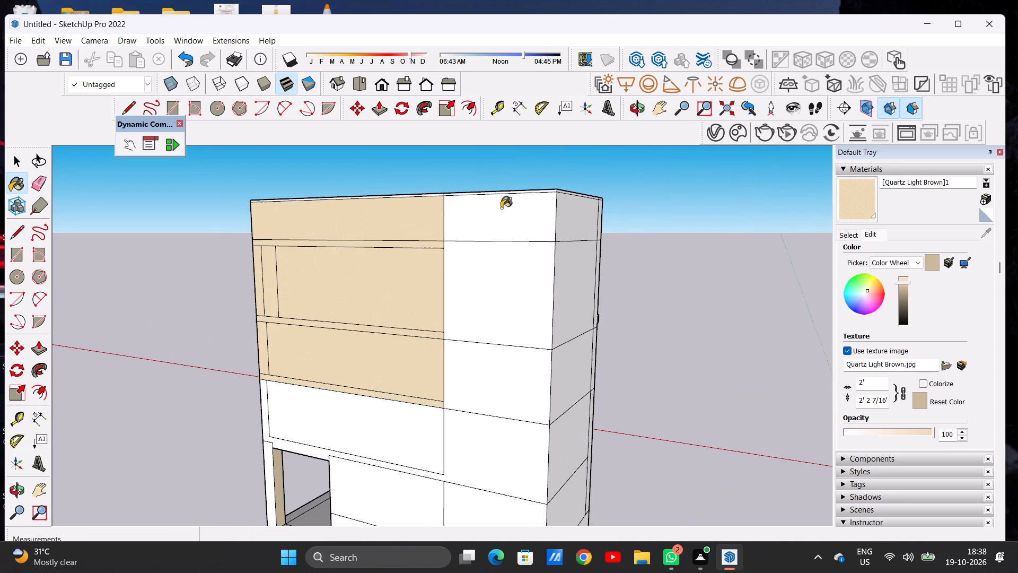
{"action": "left_click", "coordinate": [501, 209]}
{"action": "left_click", "coordinate": [501, 287]}
{"action": "left_click", "coordinate": [502, 370]}
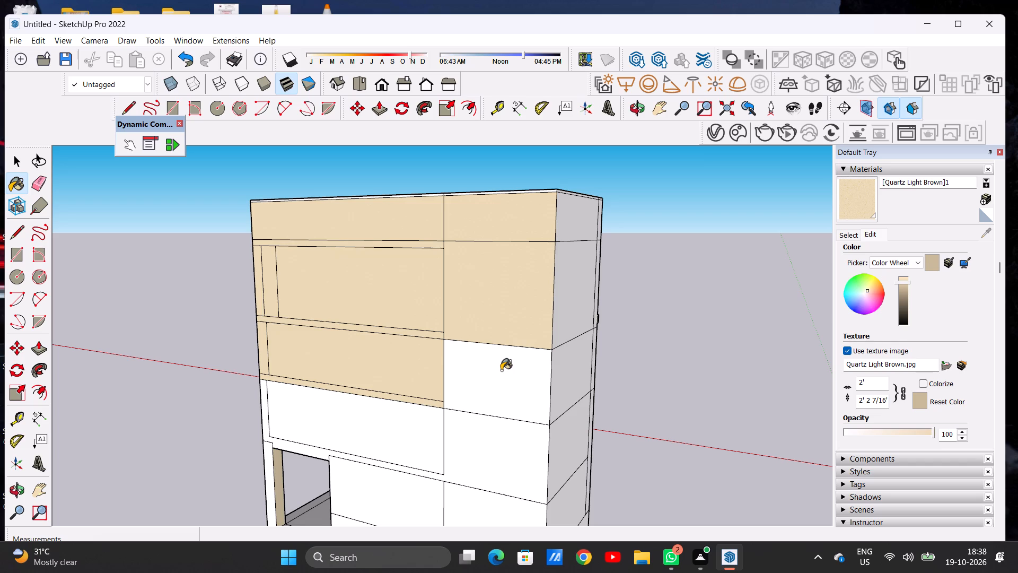
Paint the rear wall directly above ground level, including its surrounding border and inset panel, in the lightened Quartz Light Brown.
{"action": "scroll", "coordinate": [497, 350], "scroll_direction": "down", "scroll_amount": 7}
{"action": "scroll", "coordinate": [514, 381], "scroll_direction": "up", "scroll_amount": 6}
{"action": "left_click", "coordinate": [451, 395]}
{"action": "scroll", "coordinate": [394, 384], "scroll_direction": "up", "scroll_amount": 3}
{"action": "scroll", "coordinate": [394, 384], "scroll_direction": "down", "scroll_amount": 1}
{"action": "scroll", "coordinate": [394, 384], "scroll_direction": "up", "scroll_amount": 4}
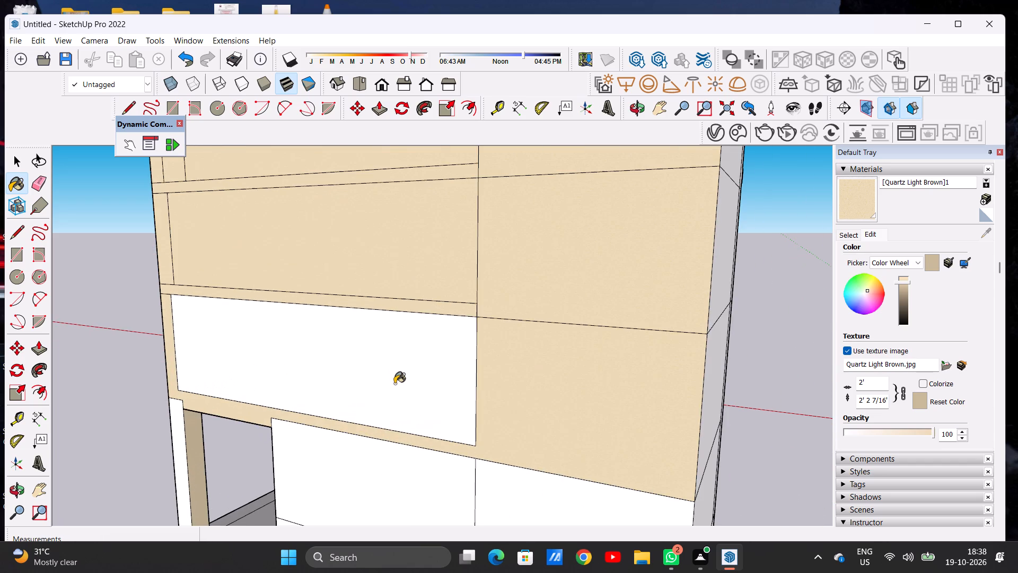
{"action": "left_click", "coordinate": [394, 384]}
Paint the rear ground storey's column with its base strip and both wall panels beside the parking opening in the lightened Quartz Light Brown.
{"action": "scroll", "coordinate": [481, 307], "scroll_direction": "down", "scroll_amount": 7}
{"action": "scroll", "coordinate": [464, 268], "scroll_direction": "up", "scroll_amount": 1}
{"action": "scroll", "coordinate": [464, 268], "scroll_direction": "down", "scroll_amount": 4}
{"action": "scroll", "coordinate": [403, 401], "scroll_direction": "up", "scroll_amount": 6}
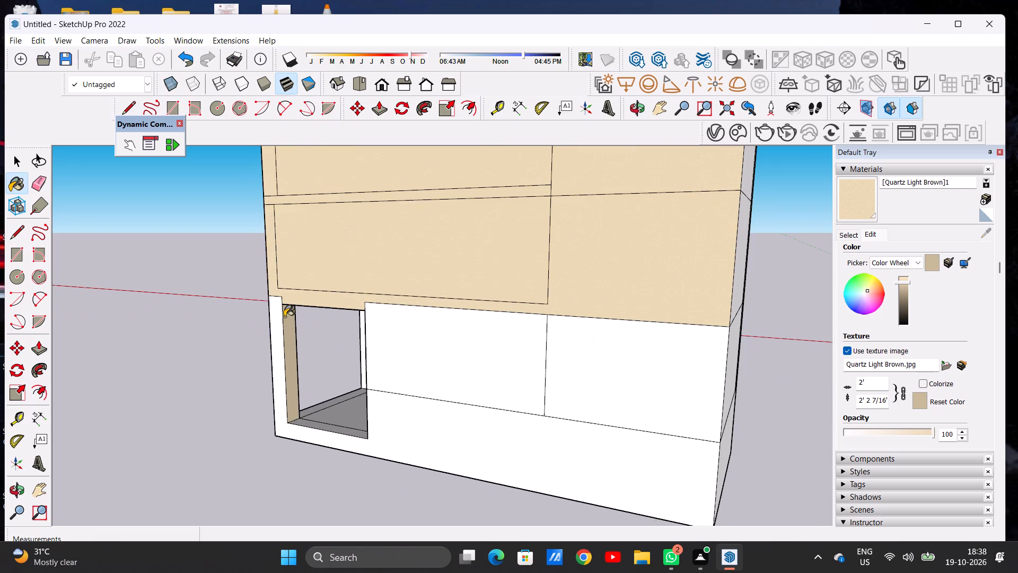
{"action": "scroll", "coordinate": [280, 303], "scroll_direction": "up", "scroll_amount": 7}
{"action": "left_click", "coordinate": [264, 304]}
{"action": "scroll", "coordinate": [394, 242], "scroll_direction": "down", "scroll_amount": 7}
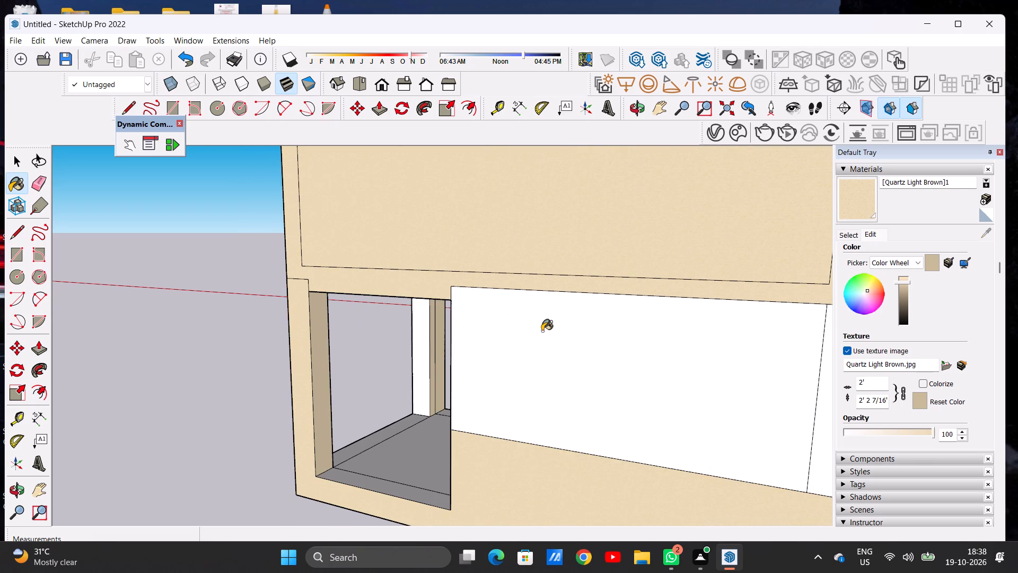
{"action": "left_click", "coordinate": [542, 331]}
{"action": "scroll", "coordinate": [365, 321], "scroll_direction": "down", "scroll_amount": 14}
{"action": "scroll", "coordinate": [479, 334], "scroll_direction": "up", "scroll_amount": 6}
{"action": "left_click", "coordinate": [480, 331]}
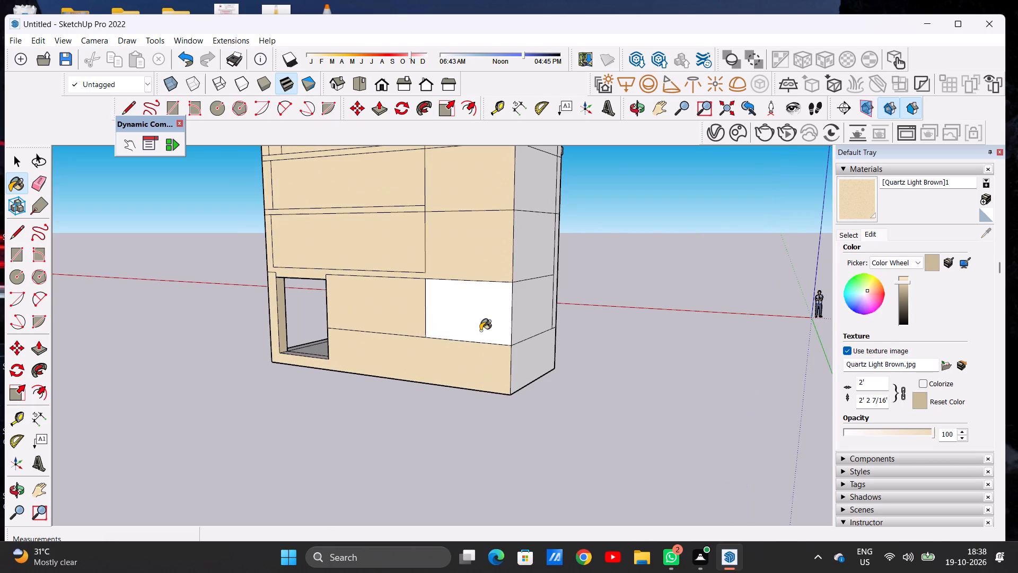
Paint the corner strips and wall faces at parapet level and the top storey of the other side elevation in the lightened Quartz Light Brown.
{"action": "scroll", "coordinate": [428, 342], "scroll_direction": "down", "scroll_amount": 7}
{"action": "middle_click_drag", "start_coordinate": [595, 331], "coordinate": [125, 364]}
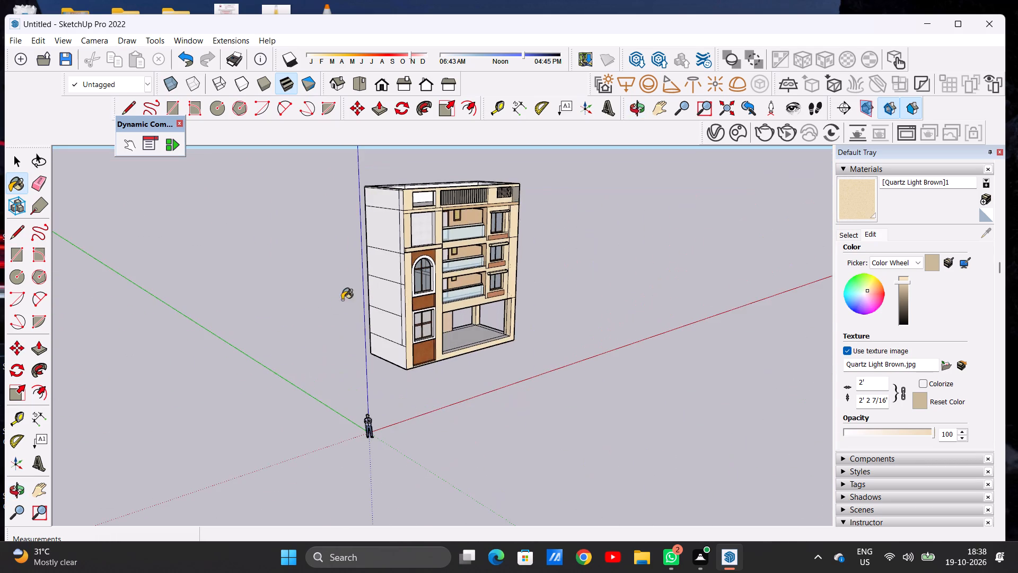
{"action": "scroll", "coordinate": [358, 241], "scroll_direction": "up", "scroll_amount": 5}
{"action": "scroll", "coordinate": [445, 178], "scroll_direction": "up", "scroll_amount": 7}
{"action": "scroll", "coordinate": [379, 184], "scroll_direction": "up", "scroll_amount": 7}
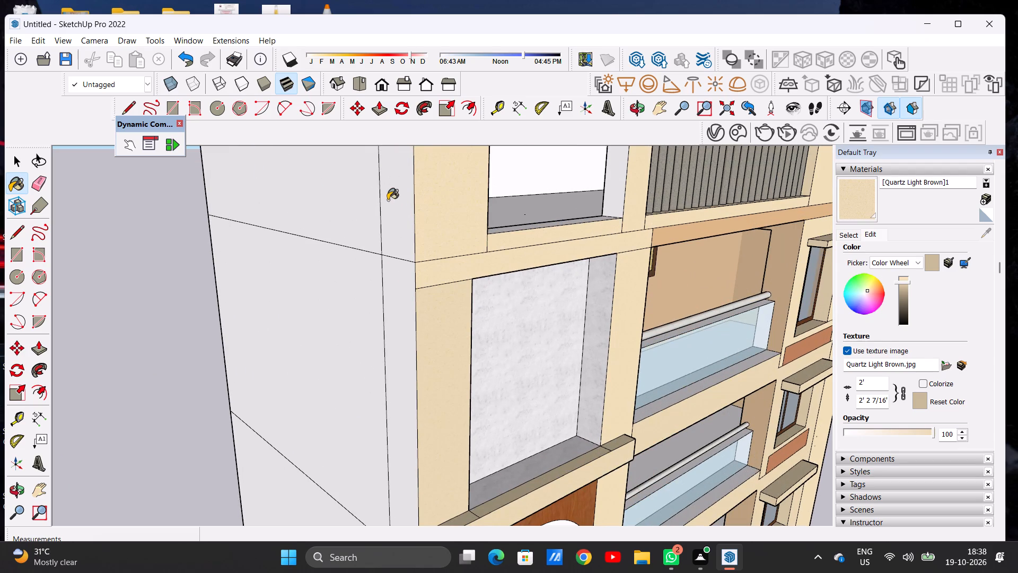
{"action": "left_click", "coordinate": [388, 201]}
{"action": "left_click", "coordinate": [338, 200]}
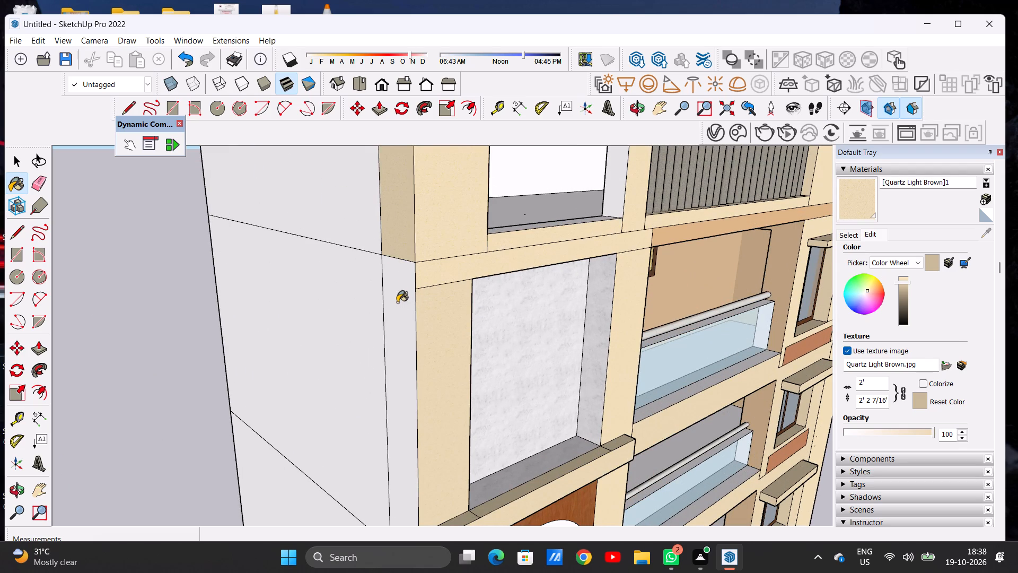
{"action": "left_click", "coordinate": [397, 302]}
{"action": "left_click", "coordinate": [362, 302]}
Paint the white side reveal of the roof-level front opening beside the slatted screen in the lightened Quartz Light Brown.
{"action": "scroll", "coordinate": [380, 241], "scroll_direction": "down", "scroll_amount": 20}
{"action": "scroll", "coordinate": [380, 241], "scroll_direction": "down", "scroll_amount": 2}
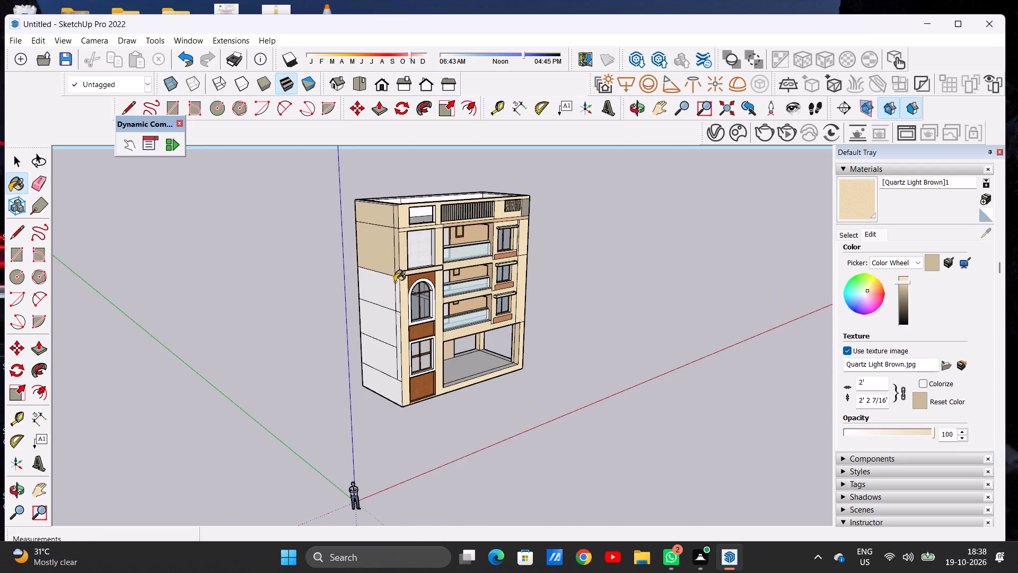
{"action": "scroll", "coordinate": [455, 209], "scroll_direction": "up", "scroll_amount": 14}
{"action": "middle_click_drag", "start_coordinate": [405, 229], "coordinate": [447, 221]}
{"action": "scroll", "coordinate": [470, 196], "scroll_direction": "up", "scroll_amount": 2}
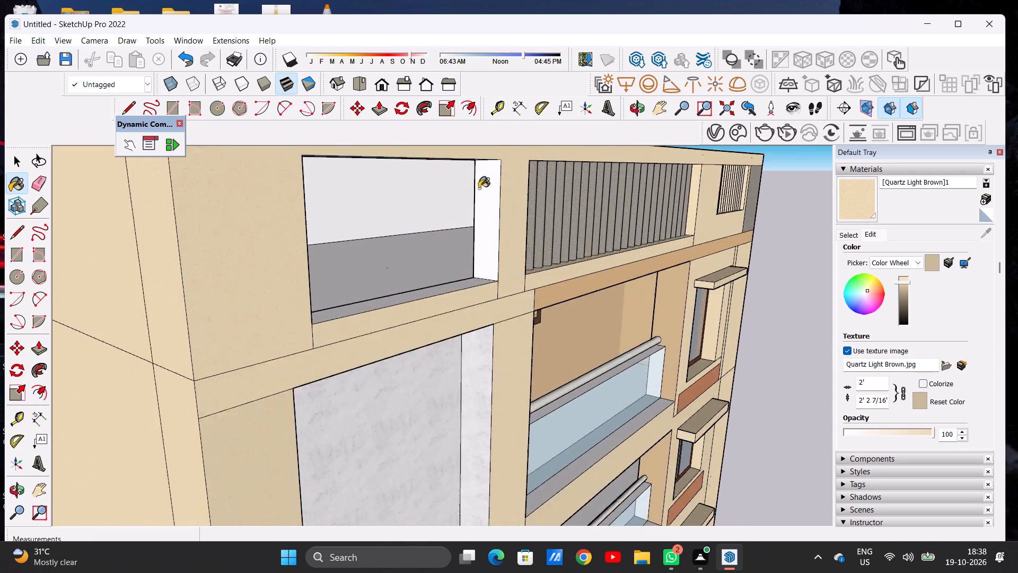
{"action": "scroll", "coordinate": [479, 188], "scroll_direction": "up", "scroll_amount": 5}
{"action": "left_click", "coordinate": [493, 179]}
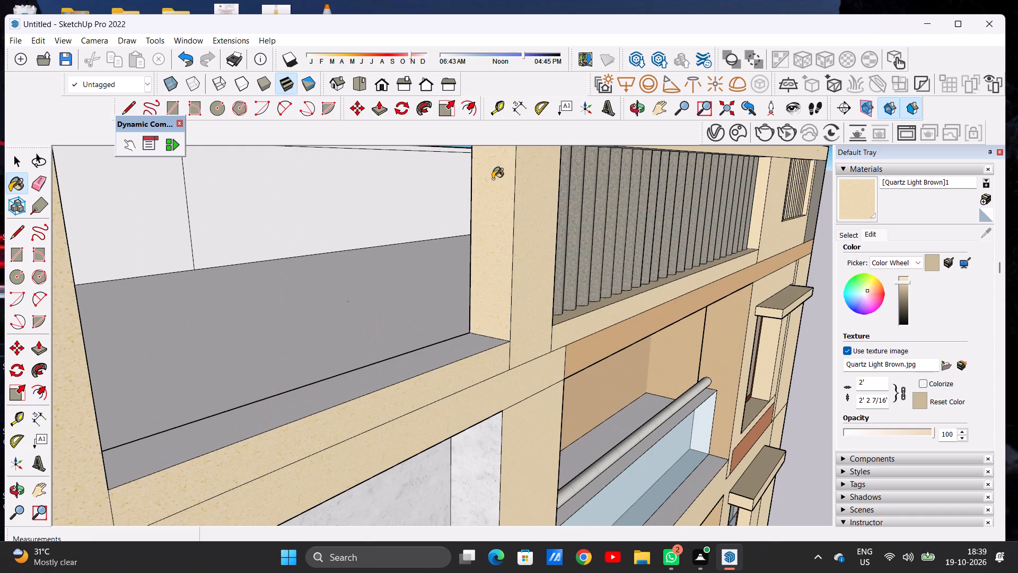
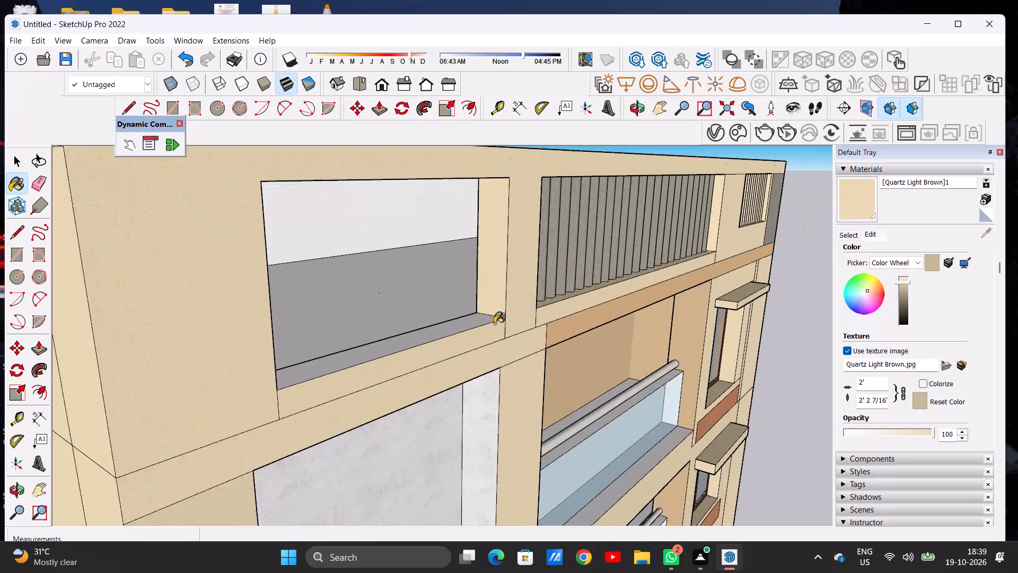
Paint the grey sill of the roof-level front opening in the lightened Quartz Light Brown.
{"action": "scroll", "coordinate": [480, 317], "scroll_direction": "down", "scroll_amount": 1}
{"action": "scroll", "coordinate": [480, 317], "scroll_direction": "up", "scroll_amount": 6}
{"action": "left_click", "coordinate": [480, 317]}
Paint the remaining white lower-storey wall faces and corner strips of the side elevation beside the arched window bay in the lightened Quartz Light Brown.
{"action": "scroll", "coordinate": [376, 318], "scroll_direction": "down", "scroll_amount": 19}
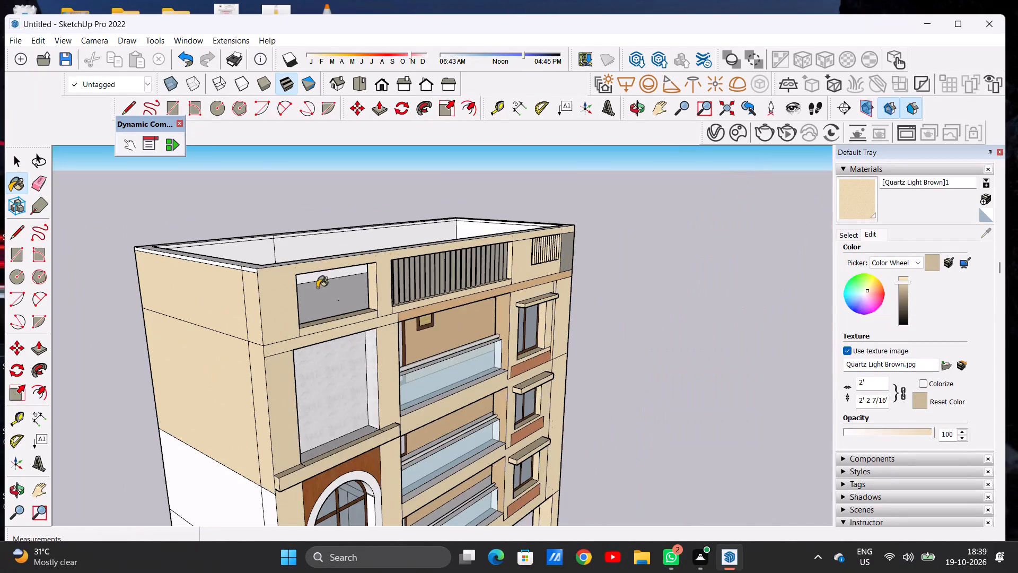
{"action": "scroll", "coordinate": [308, 267], "scroll_direction": "down", "scroll_amount": 7}
{"action": "scroll", "coordinate": [349, 325], "scroll_direction": "up", "scroll_amount": 15}
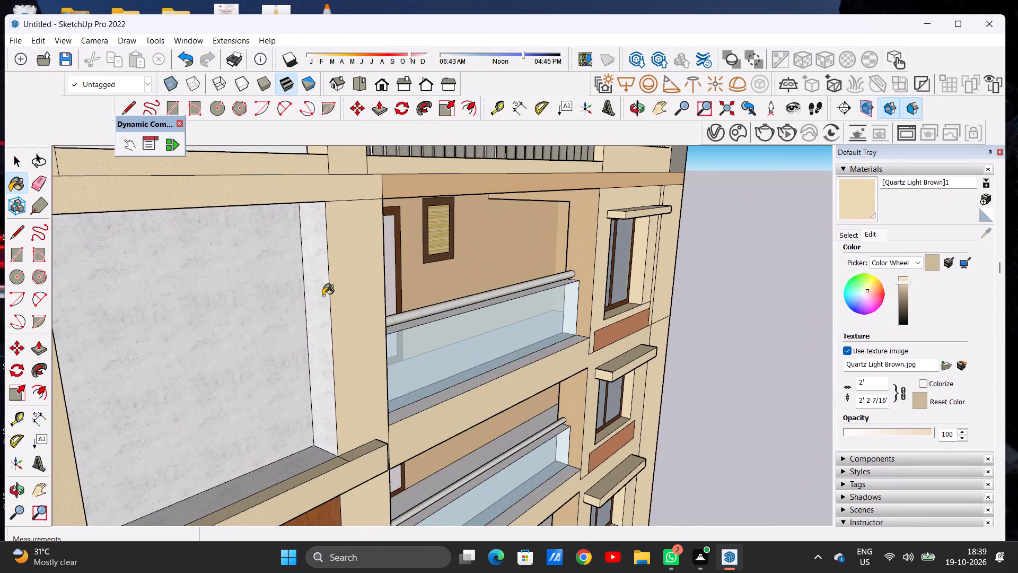
{"action": "scroll", "coordinate": [343, 355], "scroll_direction": "down", "scroll_amount": 14}
{"action": "scroll", "coordinate": [261, 220], "scroll_direction": "down", "scroll_amount": 6}
{"action": "scroll", "coordinate": [200, 384], "scroll_direction": "up", "scroll_amount": 6}
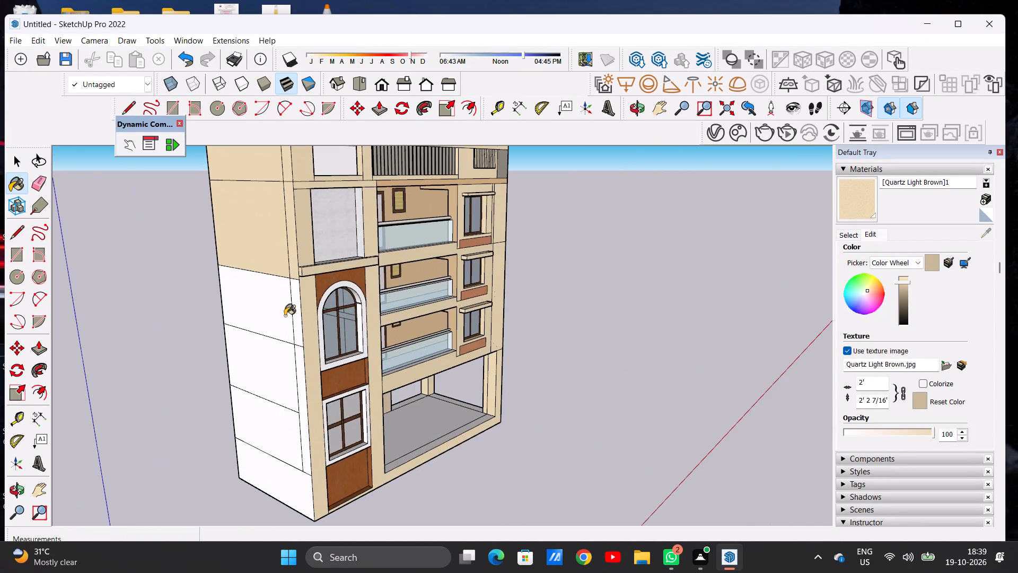
{"action": "scroll", "coordinate": [301, 305], "scroll_direction": "up", "scroll_amount": 8}
{"action": "left_click", "coordinate": [292, 311]}
{"action": "left_click", "coordinate": [248, 311]}
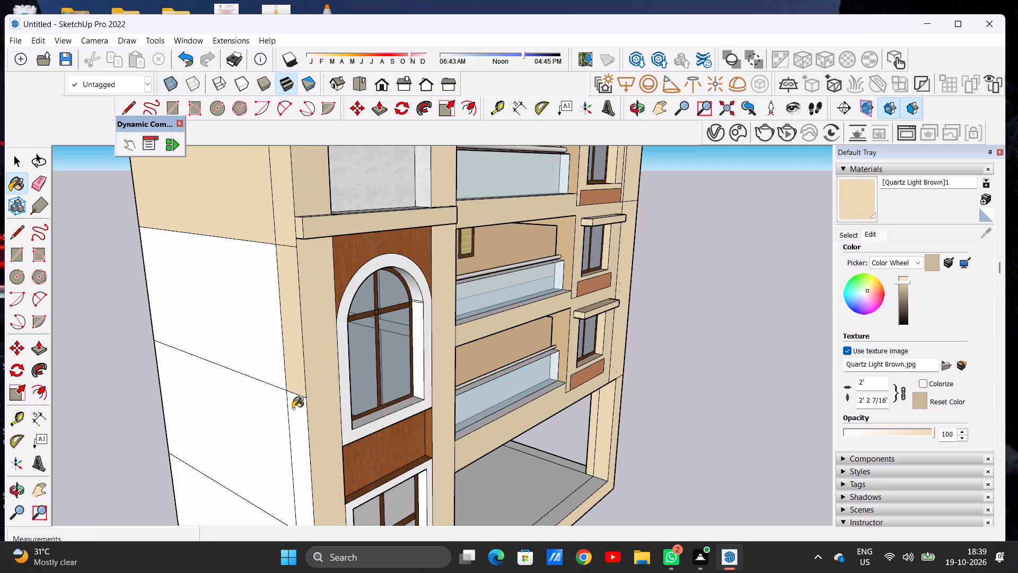
{"action": "left_click", "coordinate": [293, 408]}
{"action": "left_click", "coordinate": [262, 409]}
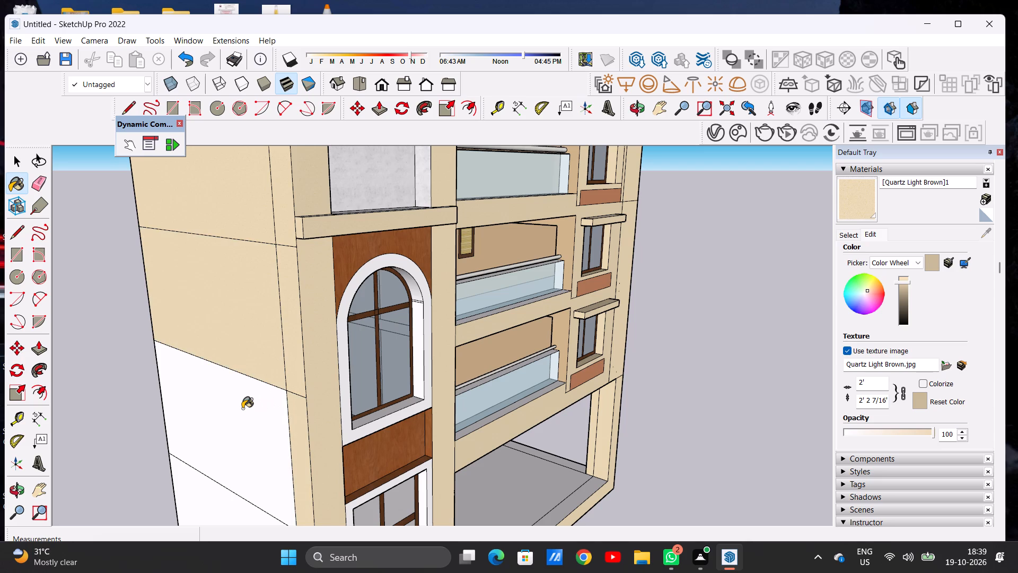
{"action": "scroll", "coordinate": [265, 227], "scroll_direction": "down", "scroll_amount": 3}
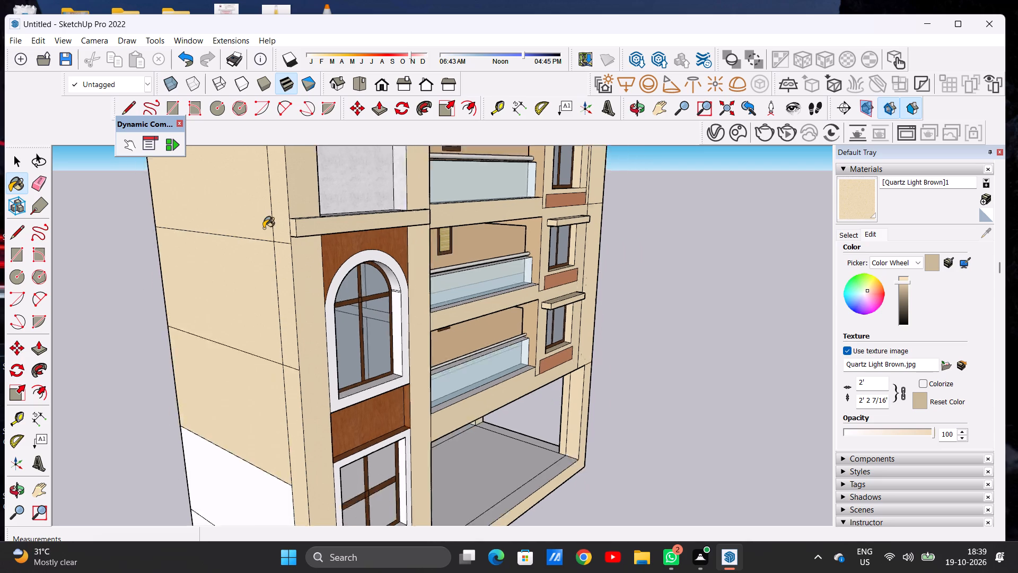
{"action": "scroll", "coordinate": [264, 228], "scroll_direction": "down", "scroll_amount": 11}
{"action": "scroll", "coordinate": [261, 364], "scroll_direction": "up", "scroll_amount": 13}
{"action": "left_click", "coordinate": [256, 360]}
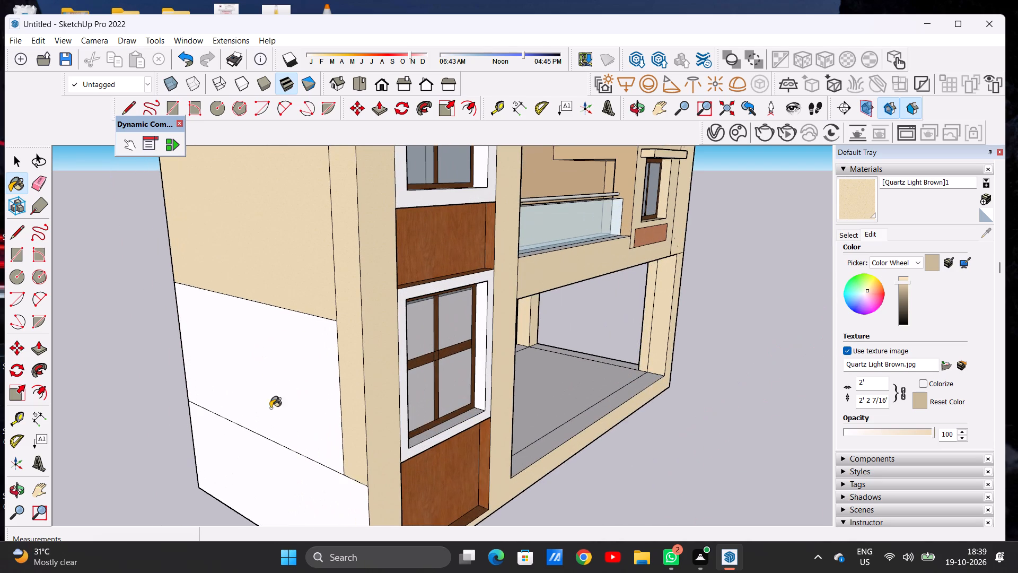
{"action": "left_click", "coordinate": [265, 467]}
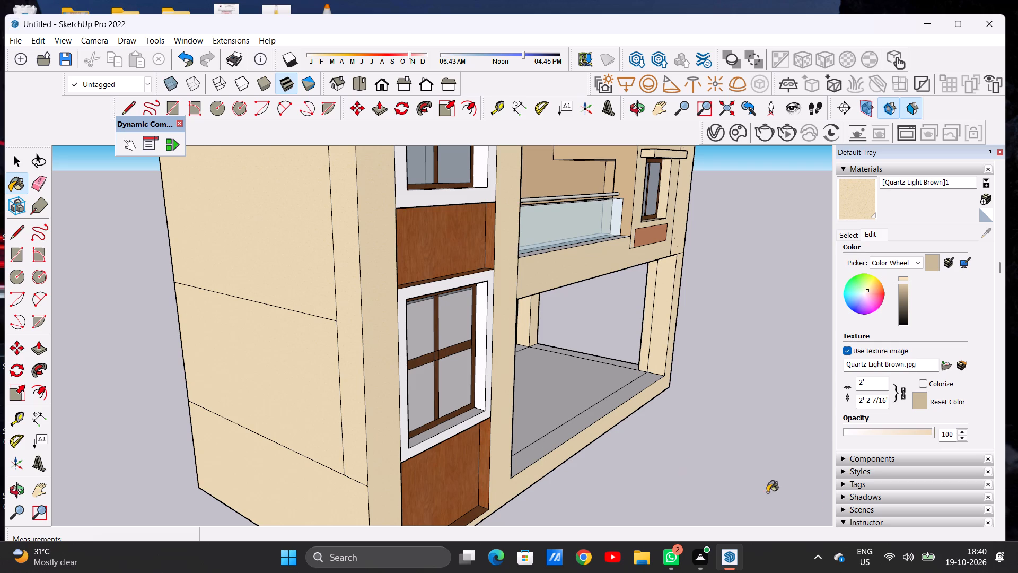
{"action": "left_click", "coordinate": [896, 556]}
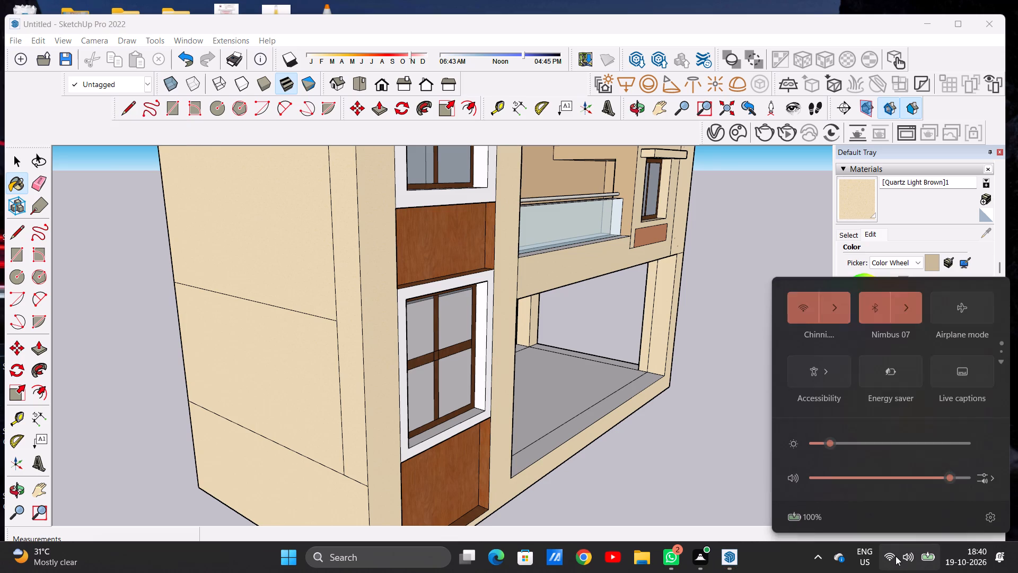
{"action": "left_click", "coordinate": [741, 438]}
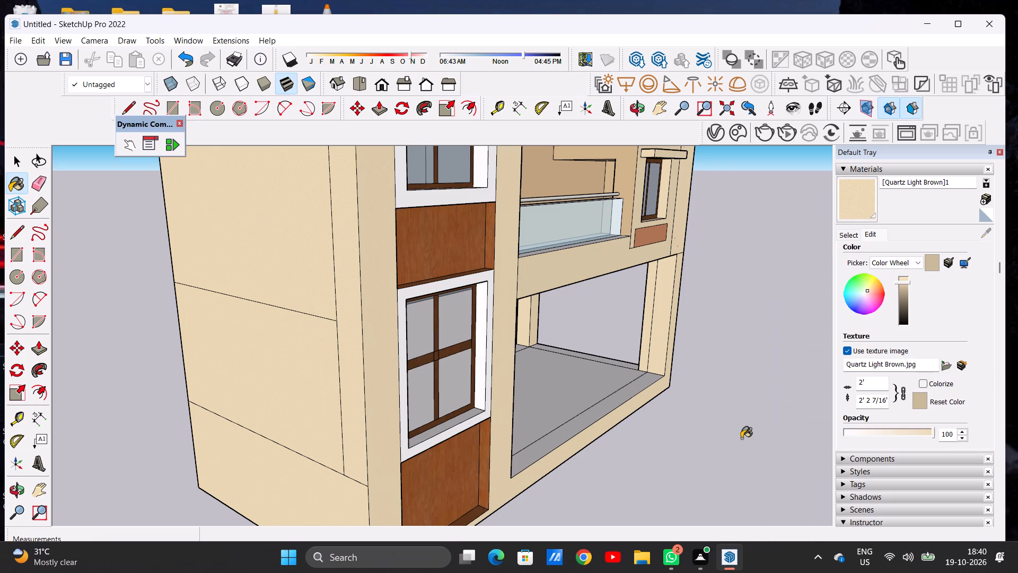
Examine the painted front and both side elevations from around the whole building.
{"action": "scroll", "coordinate": [376, 317], "scroll_direction": "down", "scroll_amount": 7}
{"action": "scroll", "coordinate": [319, 320], "scroll_direction": "down", "scroll_amount": 6}
{"action": "scroll", "coordinate": [410, 246], "scroll_direction": "down", "scroll_amount": 1}
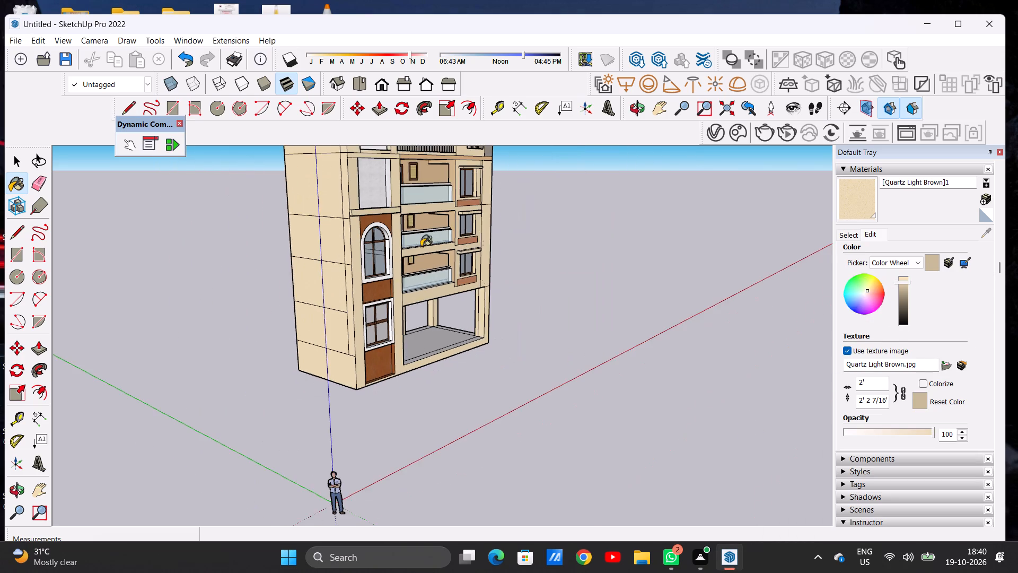
{"action": "middle_click_drag", "start_coordinate": [467, 246], "coordinate": [509, 221]}
{"action": "scroll", "coordinate": [521, 244], "scroll_direction": "up", "scroll_amount": 1}
{"action": "middle_click_drag", "start_coordinate": [512, 248], "coordinate": [441, 254]}
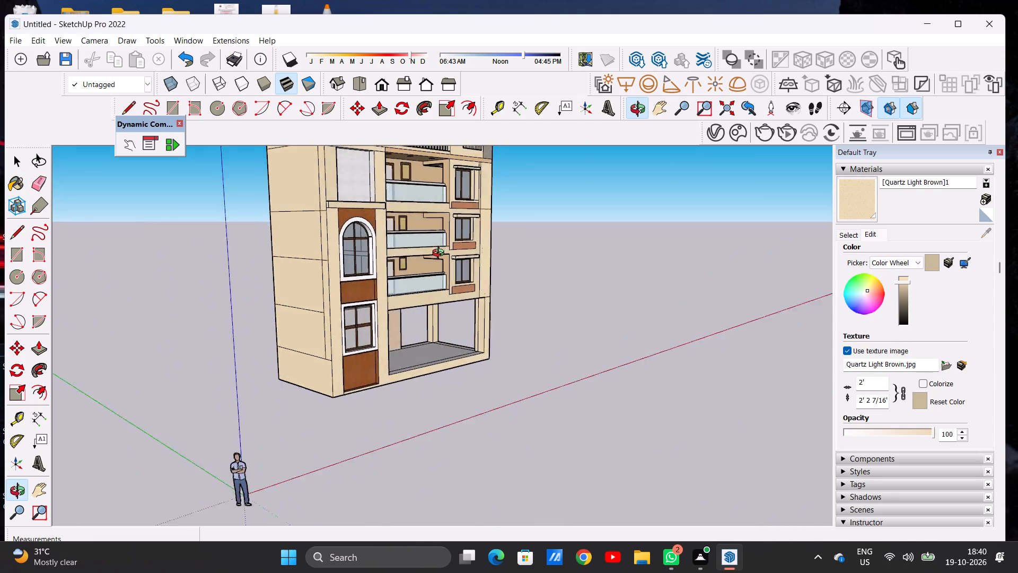
{"action": "middle_click_drag", "start_coordinate": [441, 254], "coordinate": [249, 240]}
{"action": "middle_click_drag", "start_coordinate": [583, 267], "coordinate": [394, 308]}
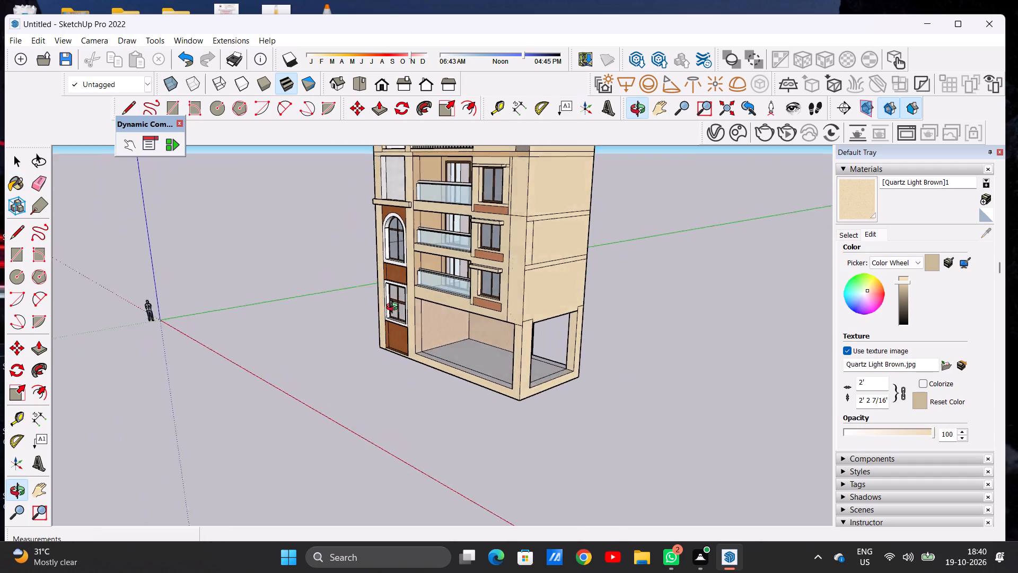
{"action": "middle_click_drag", "start_coordinate": [394, 308], "coordinate": [449, 327]}
{"action": "scroll", "coordinate": [495, 326], "scroll_direction": "down", "scroll_amount": 13}
{"action": "scroll", "coordinate": [495, 312], "scroll_direction": "up", "scroll_amount": 7}
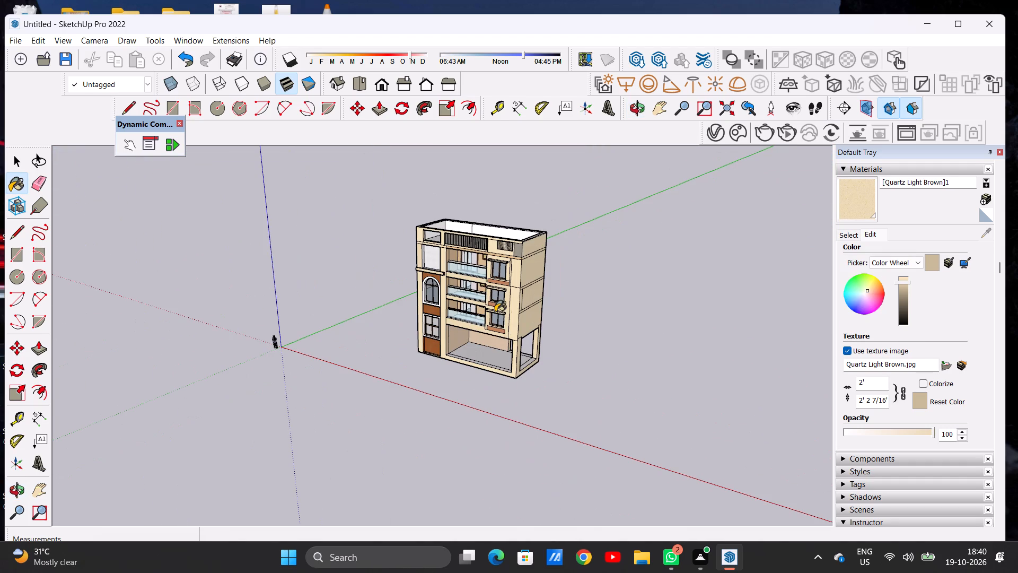
Apply Terrazzo Tile Light from Synthetic Surfaces to the parapet's top and the inner side wall beside the large roof-level opening, including its strips.
{"action": "scroll", "coordinate": [524, 358], "scroll_direction": "down", "scroll_amount": 8}
{"action": "scroll", "coordinate": [523, 316], "scroll_direction": "up", "scroll_amount": 8}
{"action": "scroll", "coordinate": [463, 280], "scroll_direction": "up", "scroll_amount": 7}
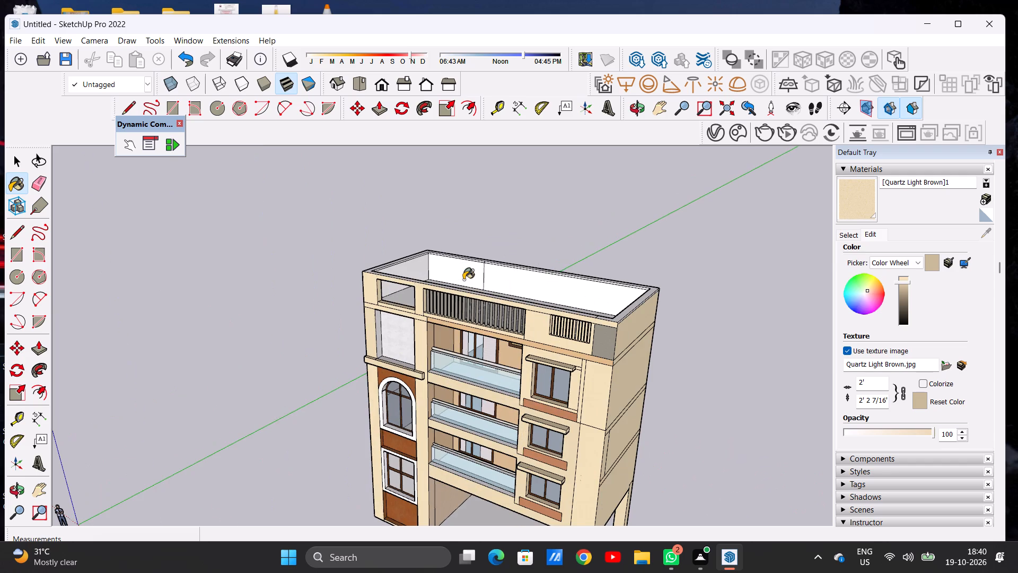
{"action": "scroll", "coordinate": [463, 280], "scroll_direction": "up", "scroll_amount": 1}
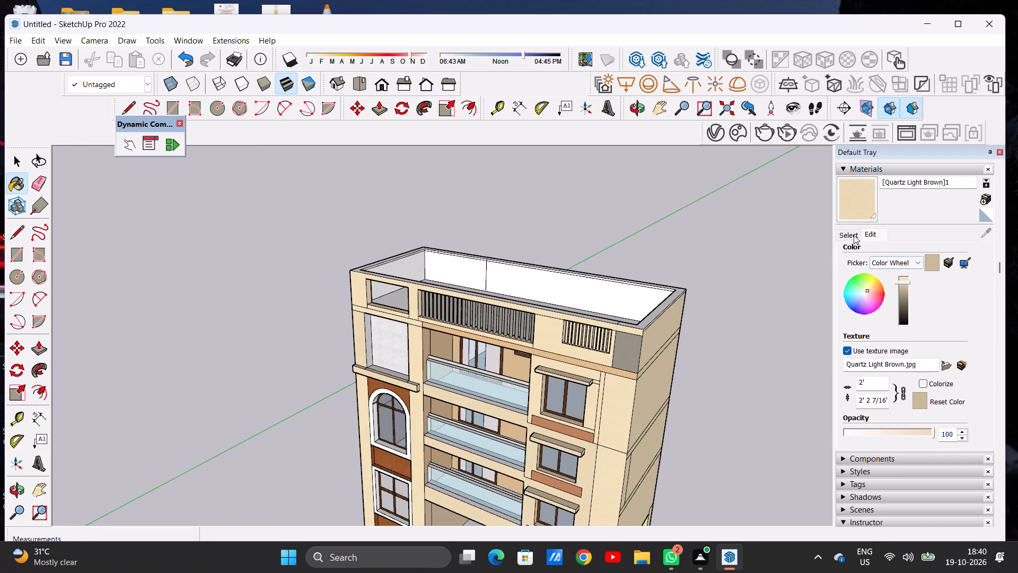
{"action": "left_click", "coordinate": [854, 235]}
{"action": "left_click", "coordinate": [881, 334]}
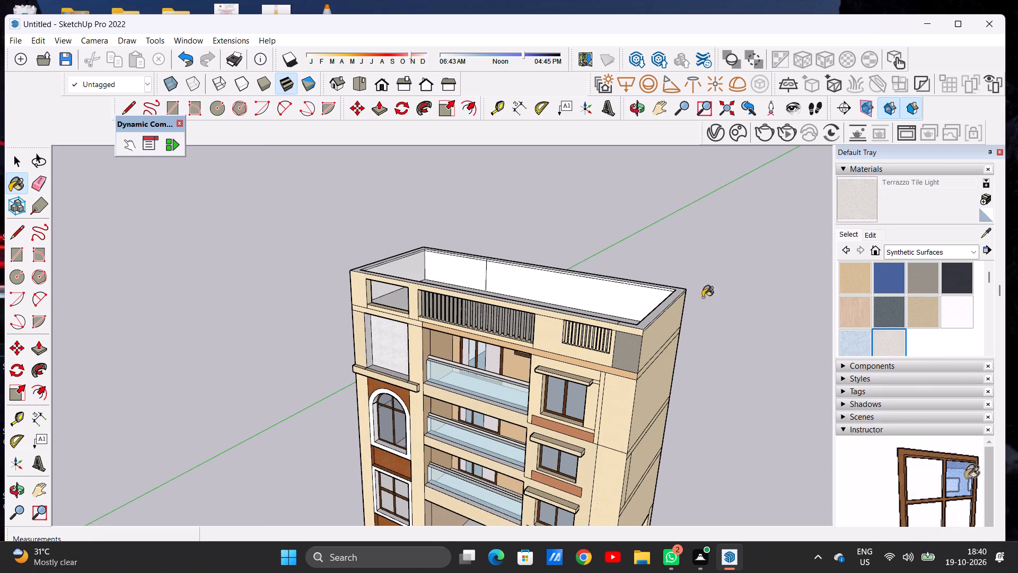
{"action": "scroll", "coordinate": [368, 270], "scroll_direction": "up", "scroll_amount": 17}
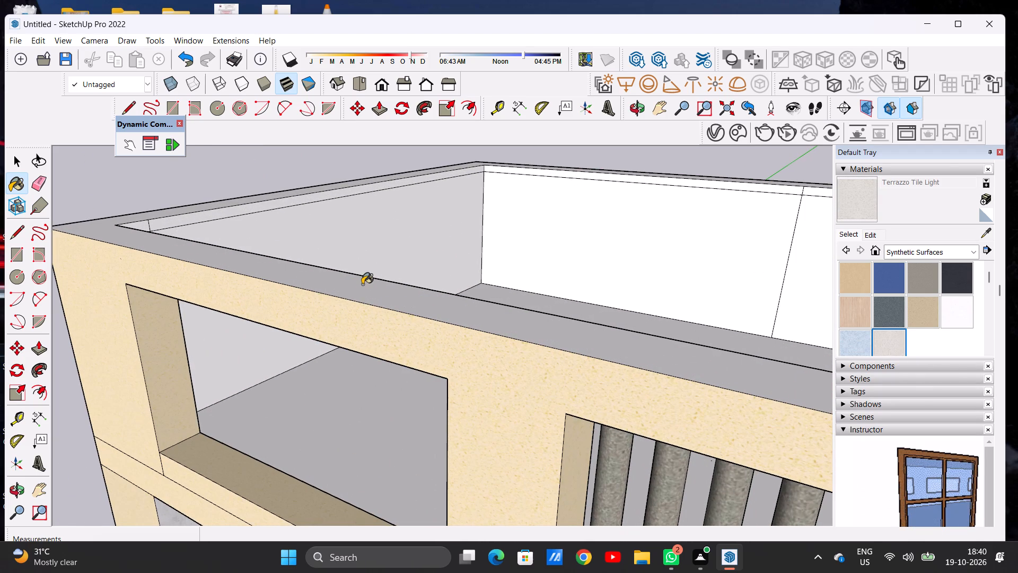
{"action": "left_click", "coordinate": [362, 284]}
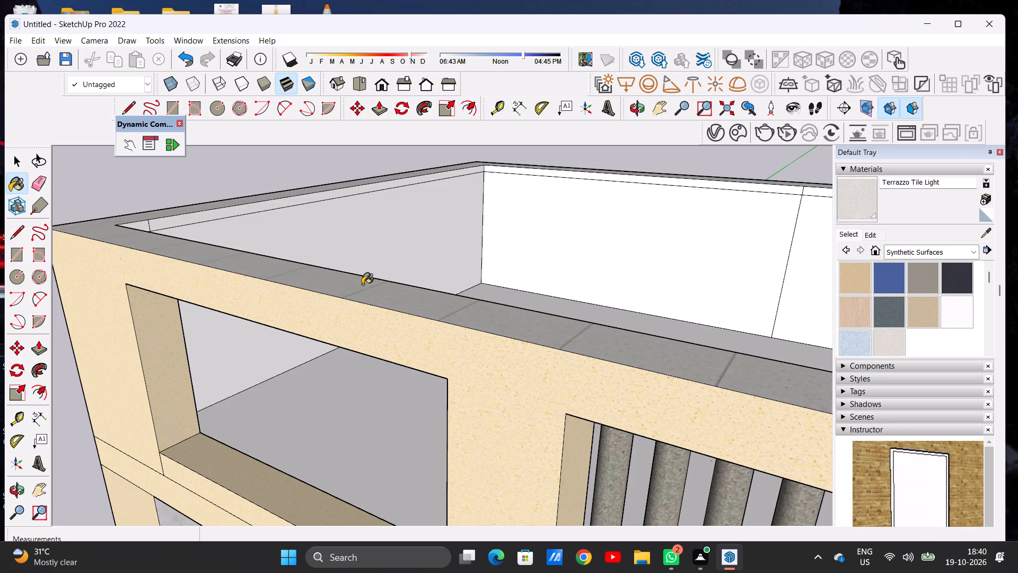
{"action": "left_click", "coordinate": [304, 227]}
{"action": "scroll", "coordinate": [159, 207], "scroll_direction": "up", "scroll_amount": 7}
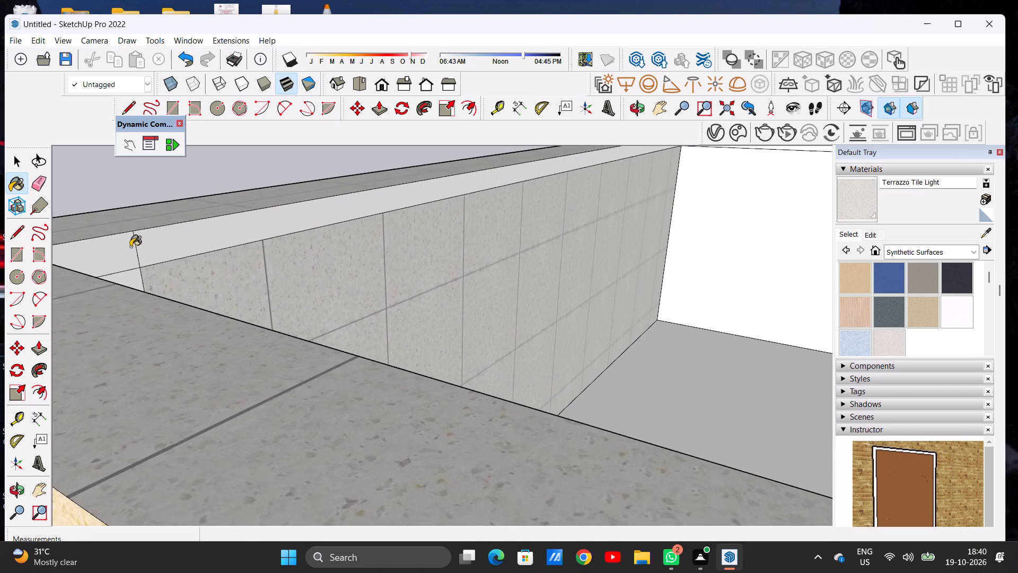
{"action": "left_click", "coordinate": [124, 248]}
{"action": "left_click", "coordinate": [162, 239]}
{"action": "scroll", "coordinate": [418, 257], "scroll_direction": "down", "scroll_amount": 12}
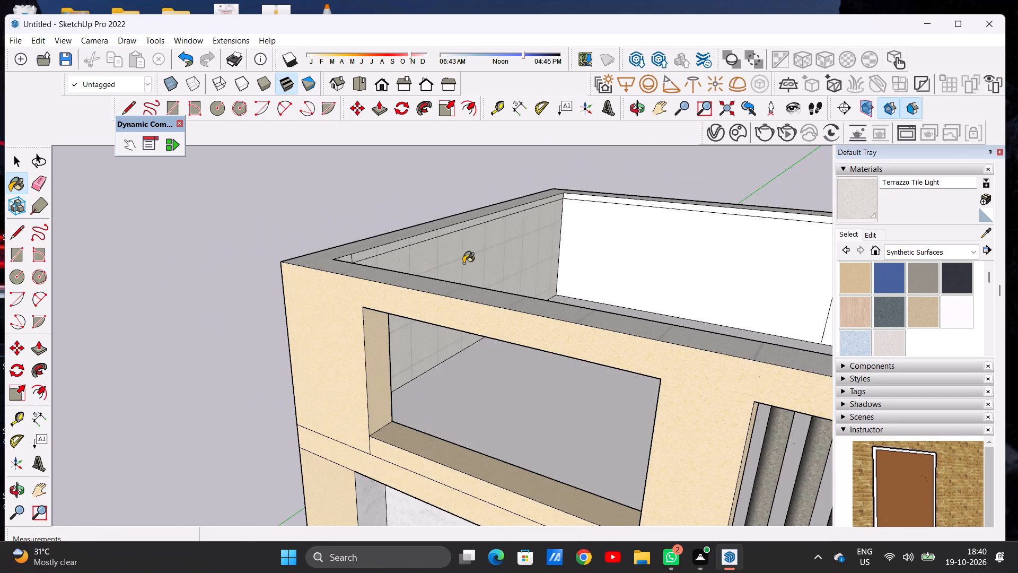
{"action": "middle_click_drag", "start_coordinate": [492, 273], "coordinate": [341, 301]}
{"action": "scroll", "coordinate": [396, 248], "scroll_direction": "up", "scroll_amount": 2}
{"action": "scroll", "coordinate": [396, 248], "scroll_direction": "down", "scroll_amount": 1}
{"action": "scroll", "coordinate": [396, 248], "scroll_direction": "up", "scroll_amount": 9}
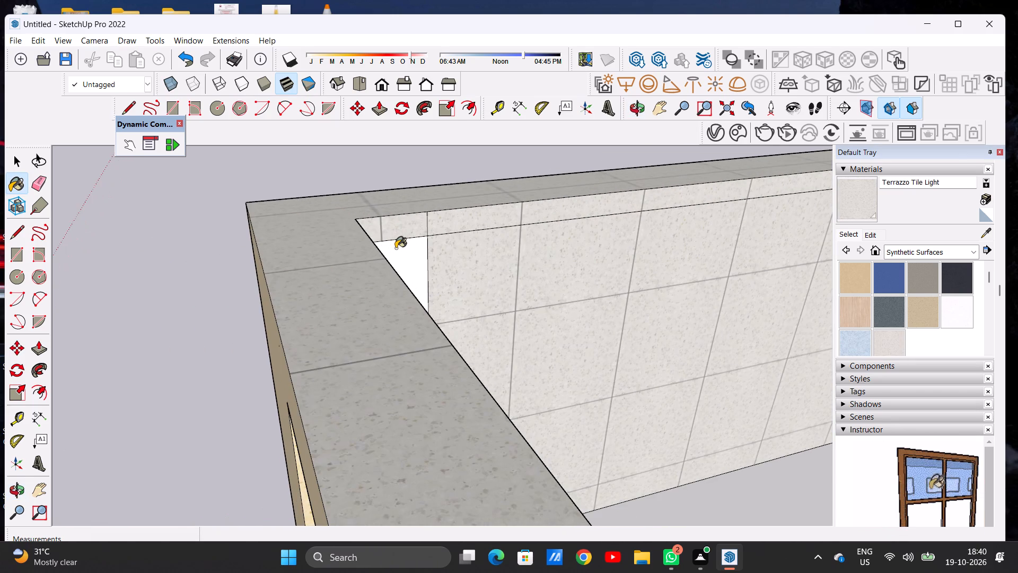
{"action": "left_click", "coordinate": [396, 248]}
Paint both panels and the upper strips of the rear parapet's inner face with Terrazzo Tile Light.
{"action": "scroll", "coordinate": [308, 305], "scroll_direction": "down", "scroll_amount": 20}
{"action": "scroll", "coordinate": [308, 305], "scroll_direction": "down", "scroll_amount": 7}
{"action": "middle_click_drag", "start_coordinate": [291, 307], "coordinate": [569, 317]}
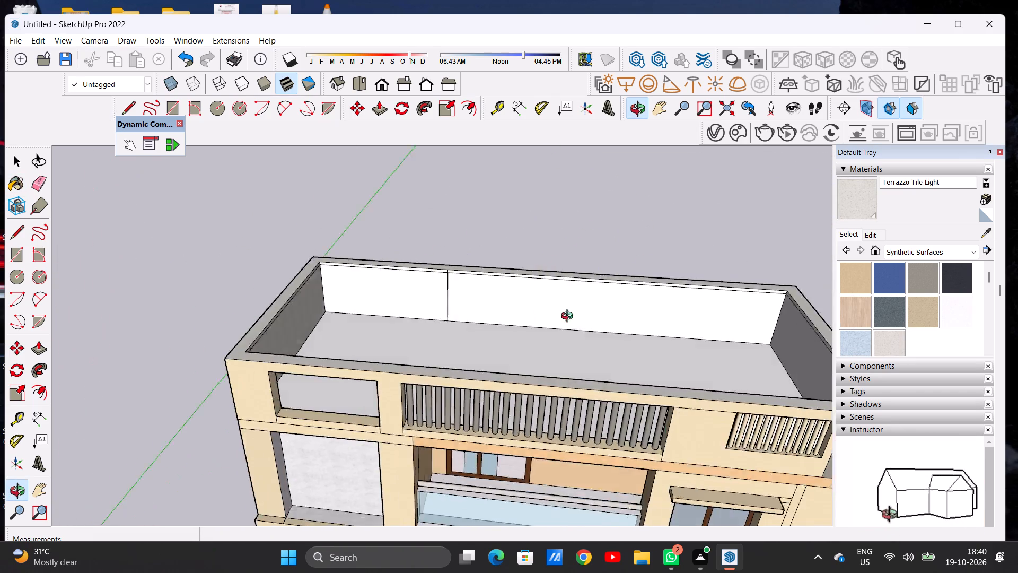
{"action": "middle_click_drag", "start_coordinate": [569, 317], "coordinate": [737, 262]}
{"action": "scroll", "coordinate": [297, 324], "scroll_direction": "up", "scroll_amount": 14}
{"action": "left_click", "coordinate": [347, 354]}
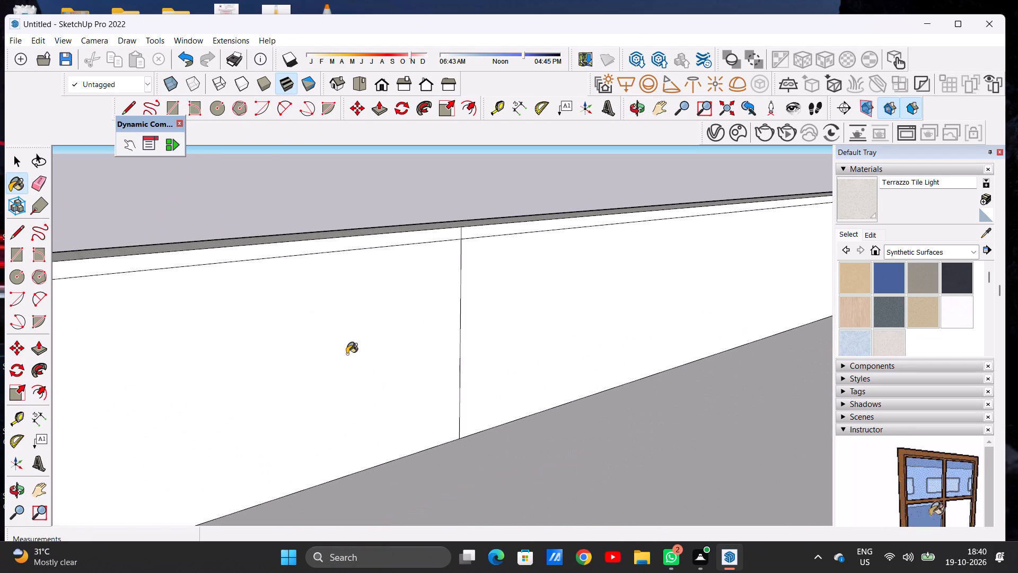
{"action": "left_click", "coordinate": [494, 341]}
{"action": "scroll", "coordinate": [426, 237], "scroll_direction": "up", "scroll_amount": 5}
{"action": "left_click", "coordinate": [425, 236]}
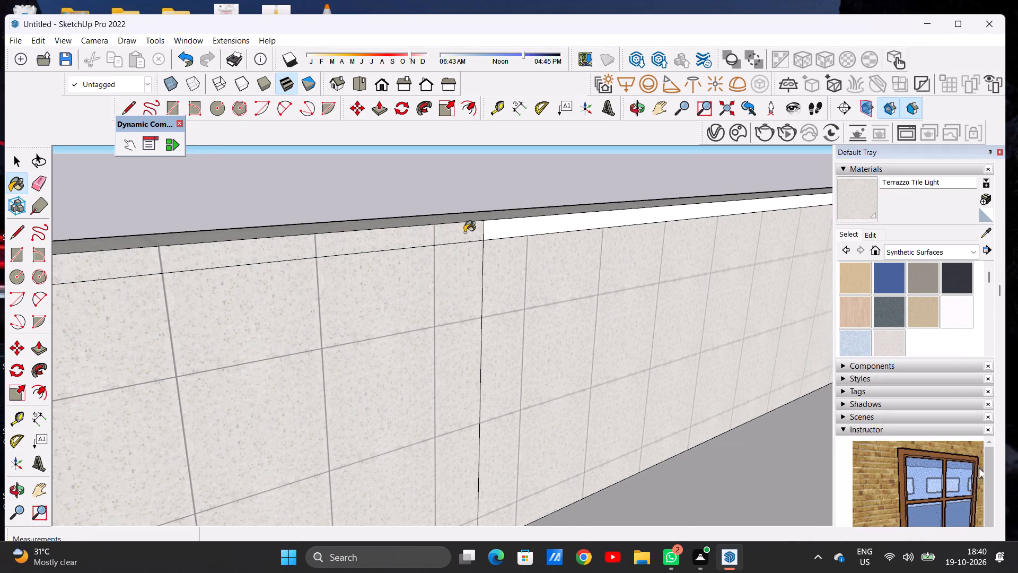
{"action": "left_click", "coordinate": [491, 228]}
{"action": "scroll", "coordinate": [346, 308], "scroll_direction": "down", "scroll_amount": 20}
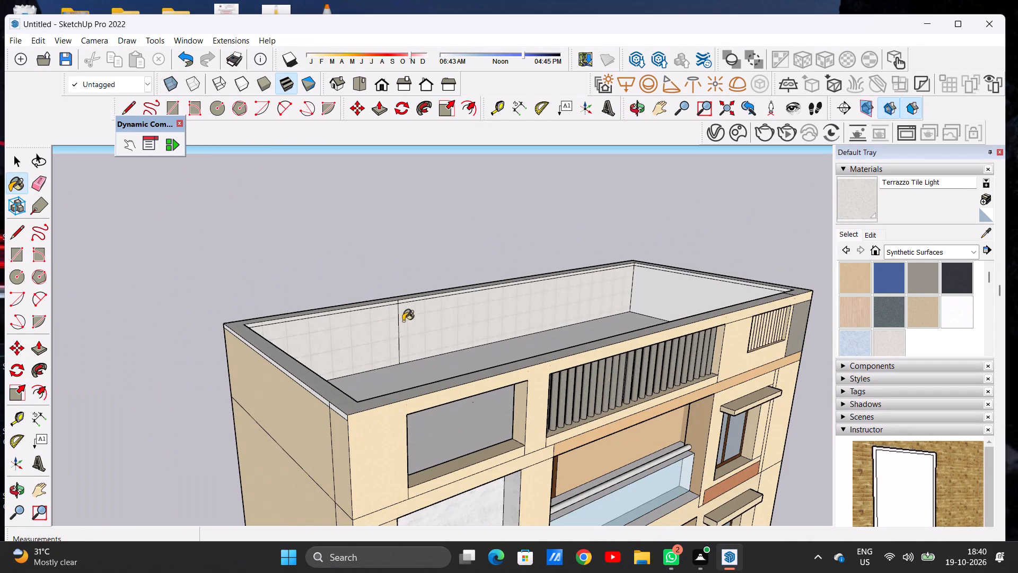
Paint the main inner face of the parapet's opposite side wall with Terrazzo Tile Light, leaving its upper strip unpainted.
{"action": "scroll", "coordinate": [488, 298], "scroll_direction": "up", "scroll_amount": 7}
{"action": "middle_click_drag", "start_coordinate": [522, 289], "coordinate": [570, 294]}
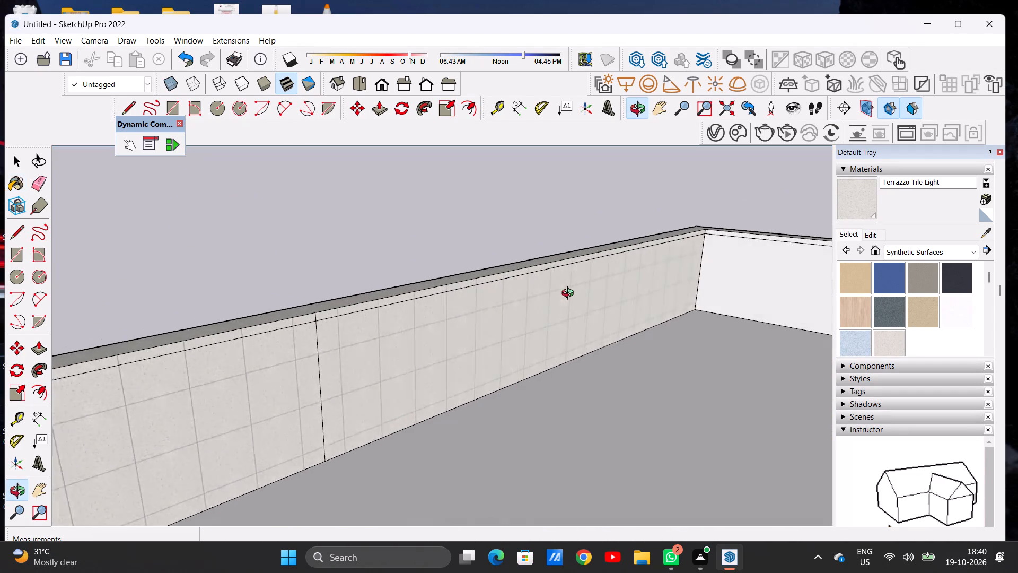
{"action": "middle_click_drag", "start_coordinate": [570, 294], "coordinate": [575, 295]}
{"action": "scroll", "coordinate": [440, 315], "scroll_direction": "down", "scroll_amount": 11}
{"action": "middle_click_drag", "start_coordinate": [498, 328], "coordinate": [604, 324]}
{"action": "scroll", "coordinate": [592, 290], "scroll_direction": "up", "scroll_amount": 9}
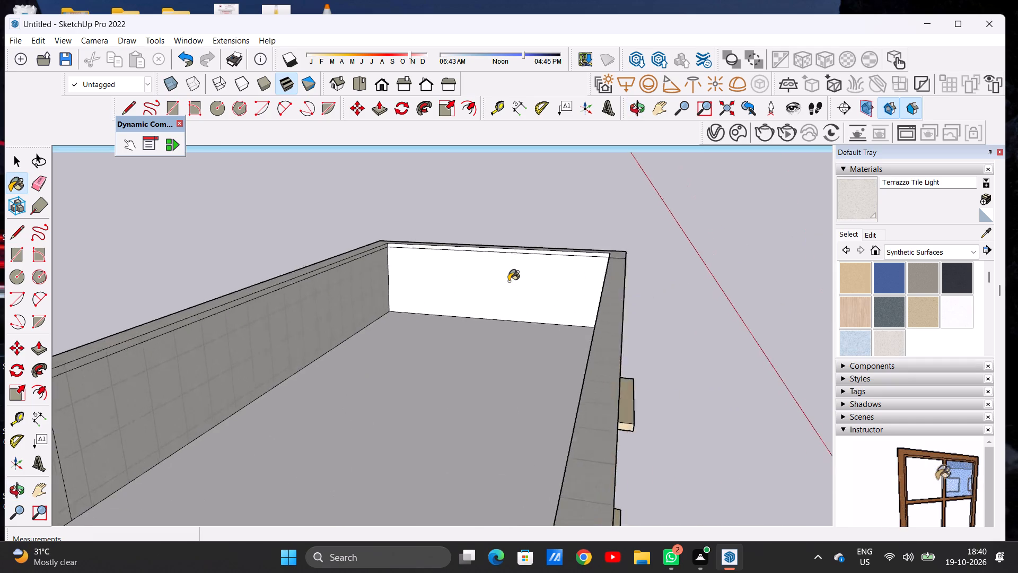
{"action": "scroll", "coordinate": [508, 281], "scroll_direction": "up", "scroll_amount": 2}
{"action": "left_click", "coordinate": [497, 276]}
{"action": "scroll", "coordinate": [422, 303], "scroll_direction": "up", "scroll_amount": 1}
Paint the front parapet's inner corner strips, solid panels and the pier between its openings with Terrazzo Tile Light.
{"action": "scroll", "coordinate": [422, 303], "scroll_direction": "down", "scroll_amount": 12}
{"action": "middle_click_drag", "start_coordinate": [380, 310], "coordinate": [578, 317]}
{"action": "scroll", "coordinate": [396, 328], "scroll_direction": "up", "scroll_amount": 7}
{"action": "scroll", "coordinate": [448, 266], "scroll_direction": "up", "scroll_amount": 6}
{"action": "left_click", "coordinate": [447, 265]}
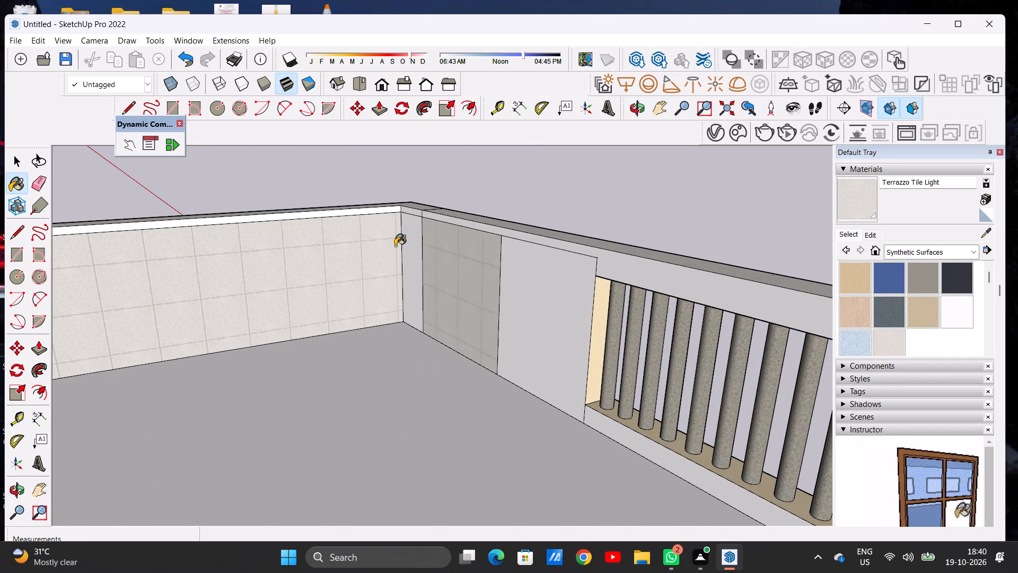
{"action": "left_click", "coordinate": [405, 244]}
{"action": "left_click", "coordinate": [542, 297]}
{"action": "scroll", "coordinate": [383, 290], "scroll_direction": "down", "scroll_amount": 12}
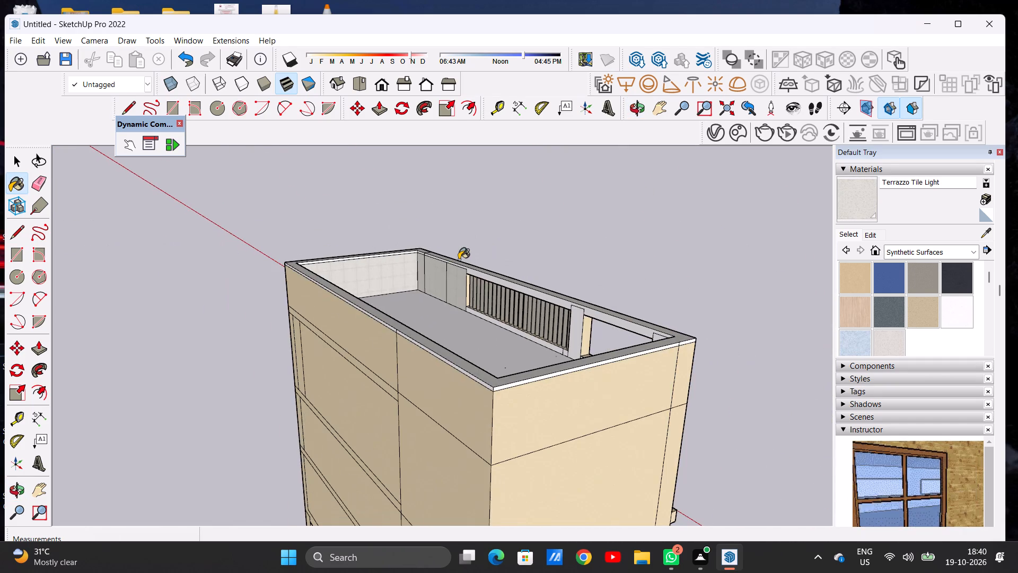
{"action": "scroll", "coordinate": [549, 352], "scroll_direction": "up", "scroll_amount": 7}
{"action": "scroll", "coordinate": [603, 317], "scroll_direction": "up", "scroll_amount": 5}
{"action": "left_click", "coordinate": [606, 311]}
{"action": "scroll", "coordinate": [556, 341], "scroll_direction": "down", "scroll_amount": 1}
{"action": "scroll", "coordinate": [556, 341], "scroll_direction": "up", "scroll_amount": 1}
{"action": "scroll", "coordinate": [556, 341], "scroll_direction": "down", "scroll_amount": 6}
{"action": "middle_click_drag", "start_coordinate": [507, 338], "coordinate": [617, 360]}
{"action": "scroll", "coordinate": [496, 326], "scroll_direction": "down", "scroll_amount": 7}
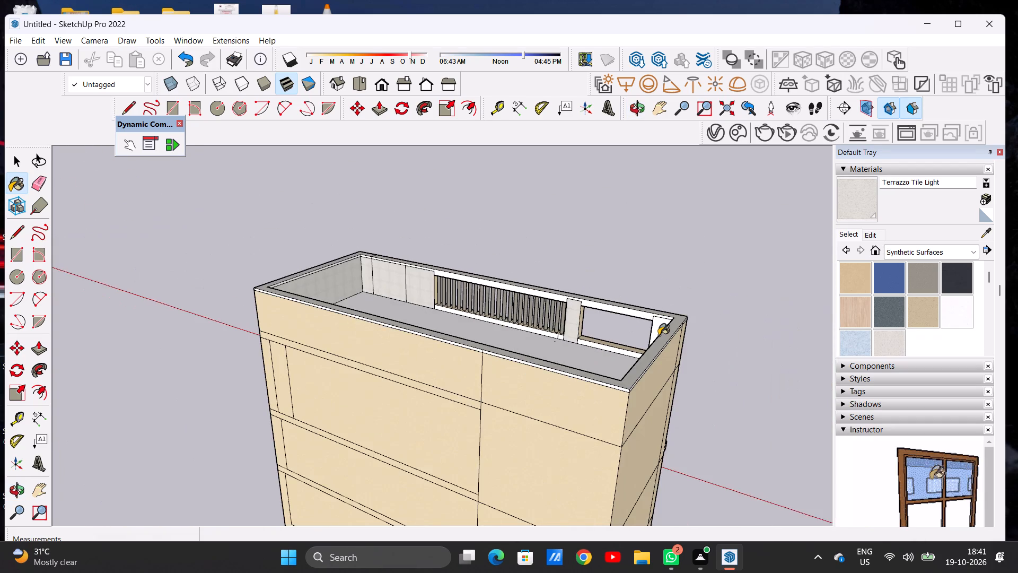
{"action": "scroll", "coordinate": [659, 335], "scroll_direction": "up", "scroll_amount": 4}
{"action": "middle_click_drag", "start_coordinate": [607, 335], "coordinate": [697, 336]}
{"action": "scroll", "coordinate": [687, 303], "scroll_direction": "up", "scroll_amount": 5}
{"action": "left_click", "coordinate": [666, 291]}
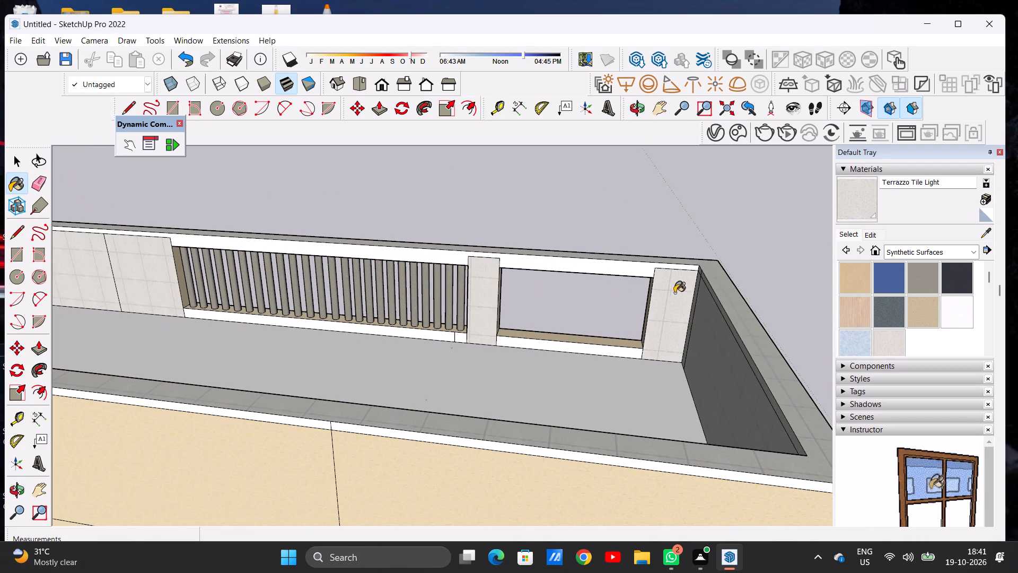
Paint the narrow band under the coping along the inner front parapet and adjoining unpainted side wall with the original Quartz Light Brown.
{"action": "left_click", "coordinate": [922, 307]}
{"action": "left_click", "coordinate": [643, 265]}
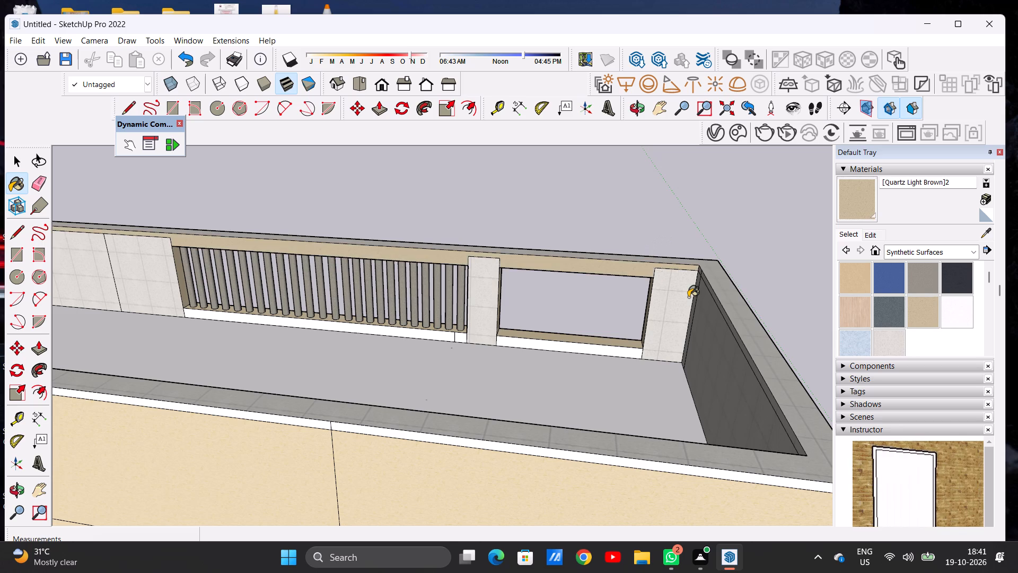
{"action": "scroll", "coordinate": [688, 297], "scroll_direction": "down", "scroll_amount": 5}
{"action": "scroll", "coordinate": [205, 272], "scroll_direction": "up", "scroll_amount": 14}
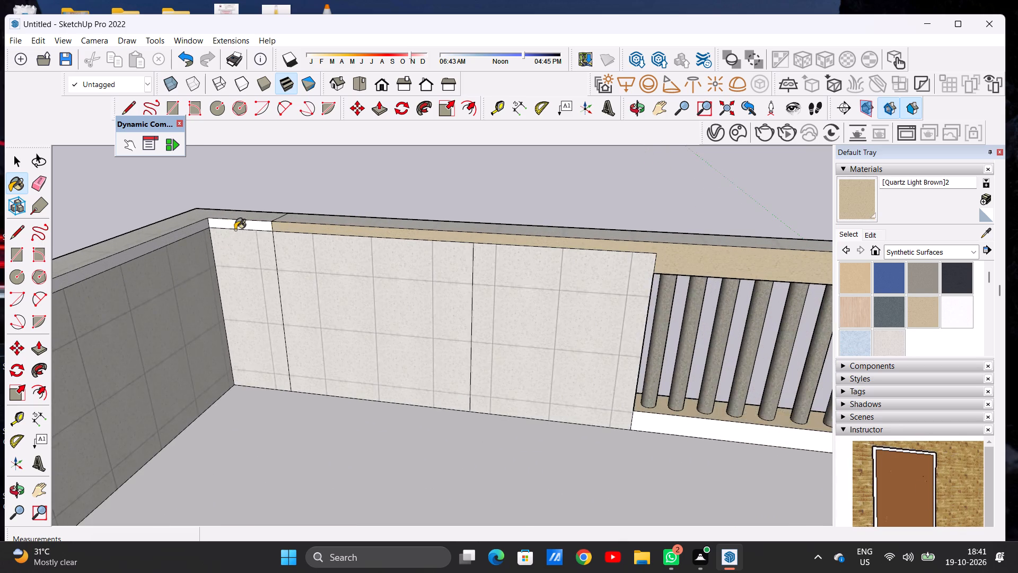
{"action": "scroll", "coordinate": [235, 230], "scroll_direction": "up", "scroll_amount": 3}
{"action": "scroll", "coordinate": [235, 230], "scroll_direction": "down", "scroll_amount": 1}
{"action": "left_click", "coordinate": [241, 223]}
{"action": "left_click", "coordinate": [175, 225]}
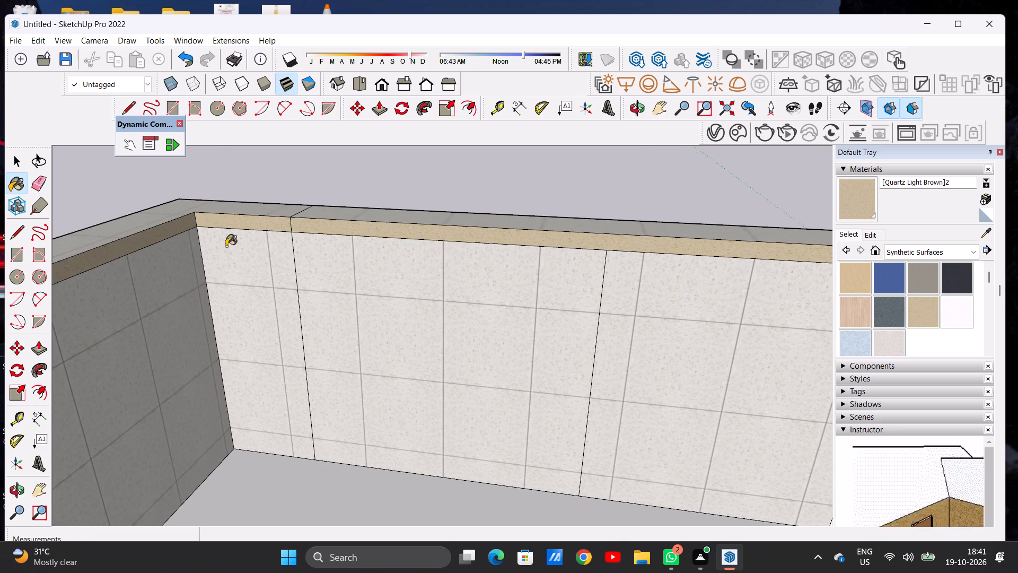
Paint both sections of the narrow band under the coping along the rear parapet's inner face with the original Quartz Light Brown.
{"action": "scroll", "coordinate": [268, 288], "scroll_direction": "down", "scroll_amount": 11}
{"action": "scroll", "coordinate": [305, 299], "scroll_direction": "up", "scroll_amount": 1}
{"action": "scroll", "coordinate": [306, 300], "scroll_direction": "down", "scroll_amount": 4}
{"action": "middle_click_drag", "start_coordinate": [414, 310], "coordinate": [15, 301]}
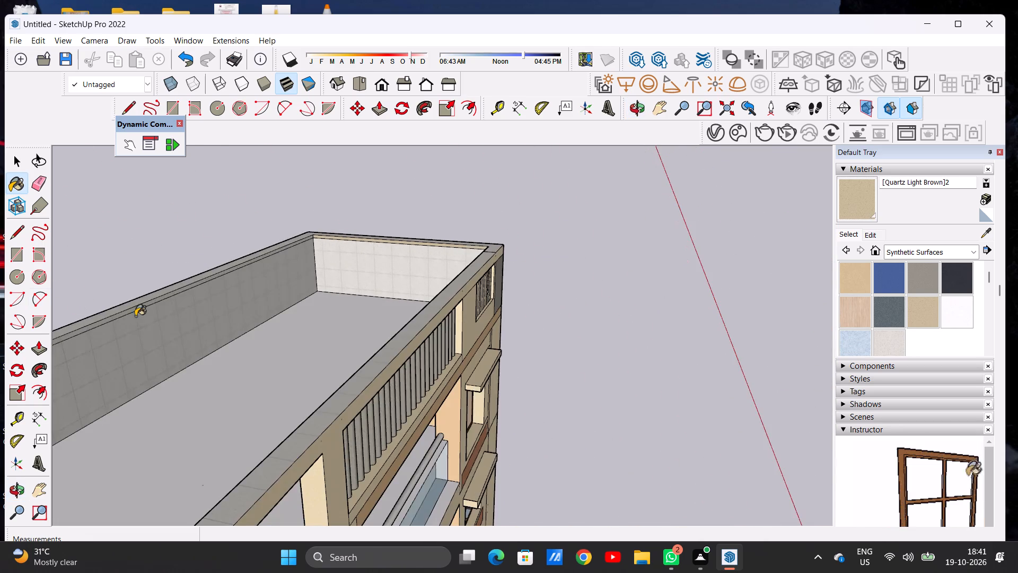
{"action": "scroll", "coordinate": [232, 311], "scroll_direction": "up", "scroll_amount": 6}
{"action": "scroll", "coordinate": [373, 212], "scroll_direction": "up", "scroll_amount": 7}
{"action": "left_click", "coordinate": [330, 184]}
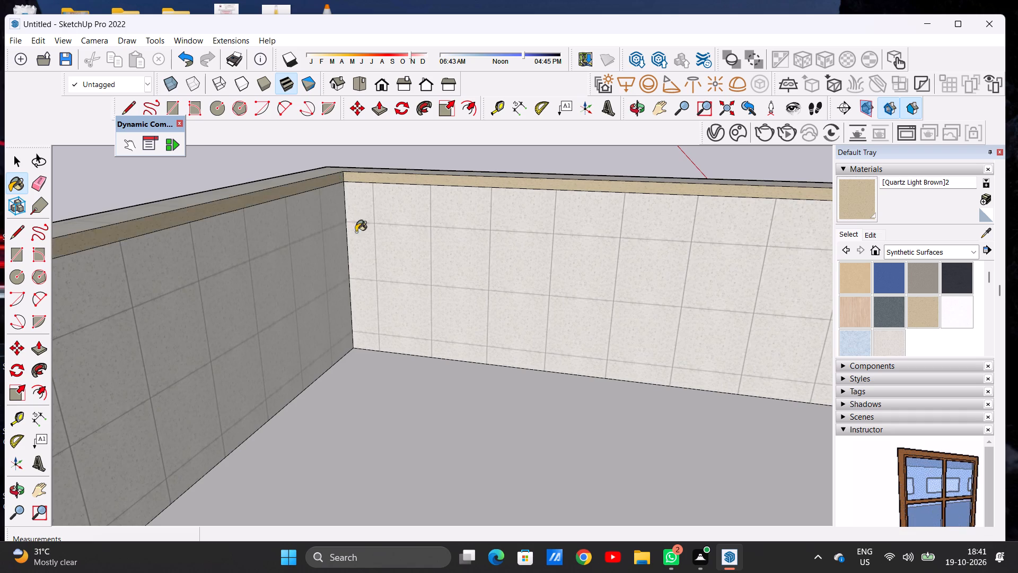
{"action": "scroll", "coordinate": [391, 272], "scroll_direction": "down", "scroll_amount": 20}
{"action": "scroll", "coordinate": [391, 272], "scroll_direction": "down", "scroll_amount": 1}
{"action": "middle_click_drag", "start_coordinate": [379, 294], "coordinate": [108, 296]}
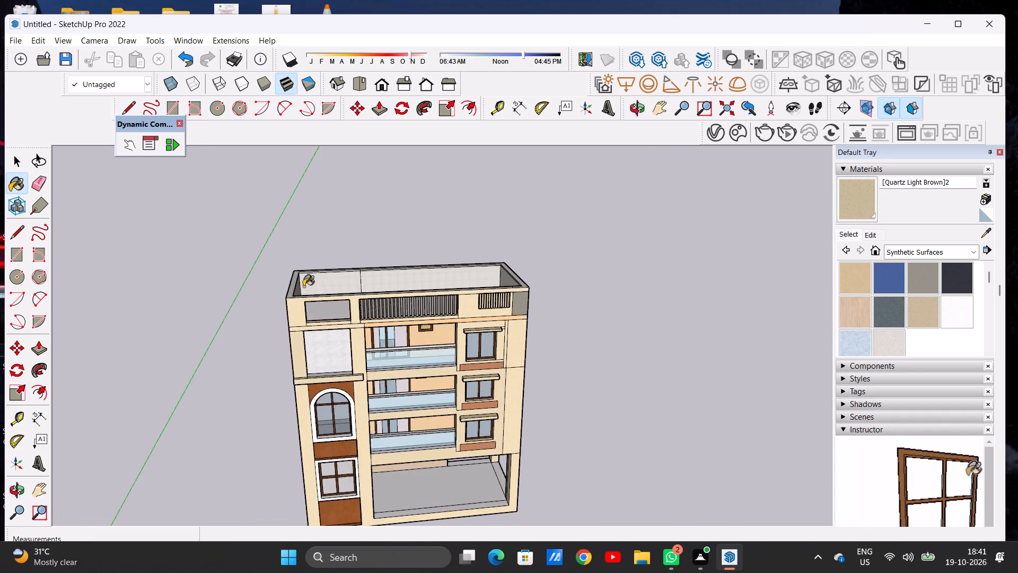
{"action": "scroll", "coordinate": [334, 282], "scroll_direction": "up", "scroll_amount": 20}
{"action": "left_click", "coordinate": [366, 267]}
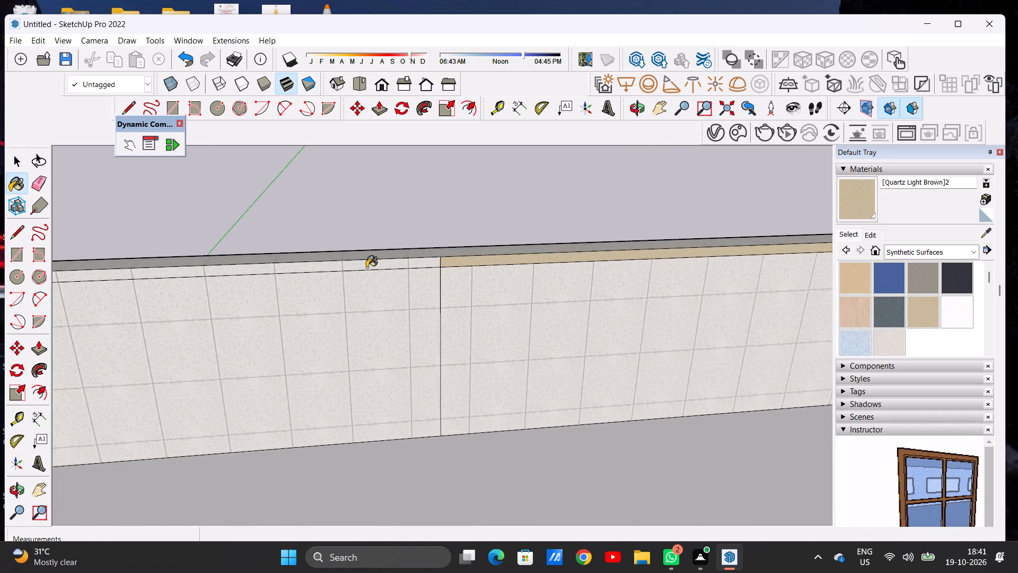
Paint the short and long sections of the band under the coping on the remaining inner side wall with Quartz Light Brown.
{"action": "scroll", "coordinate": [426, 341], "scroll_direction": "down", "scroll_amount": 11}
{"action": "middle_click_drag", "start_coordinate": [412, 361], "coordinate": [146, 343]}
{"action": "scroll", "coordinate": [344, 361], "scroll_direction": "up", "scroll_amount": 11}
{"action": "scroll", "coordinate": [314, 350], "scroll_direction": "down", "scroll_amount": 1}
{"action": "scroll", "coordinate": [314, 350], "scroll_direction": "up", "scroll_amount": 7}
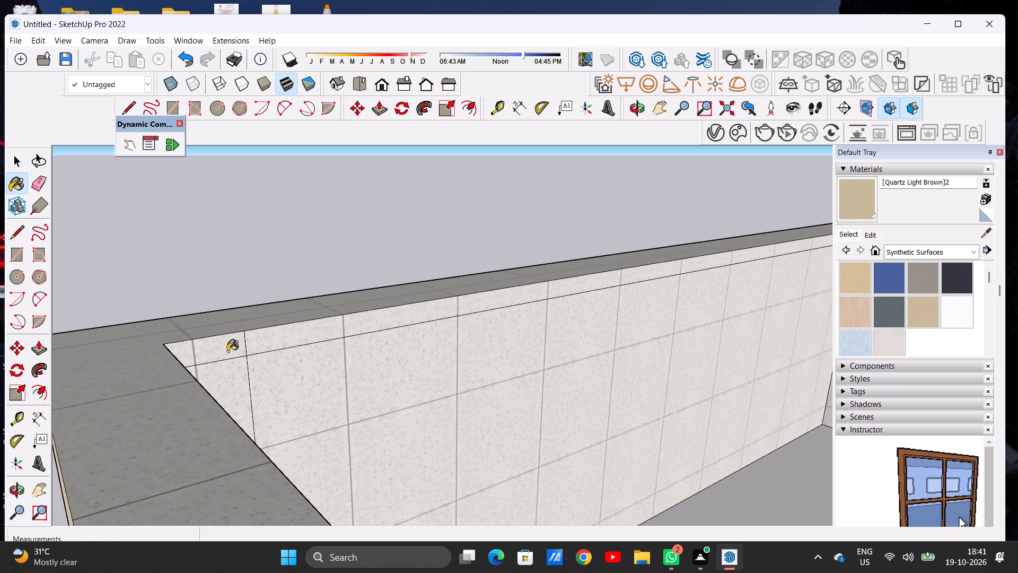
{"action": "left_click", "coordinate": [227, 351]}
{"action": "left_click", "coordinate": [290, 342]}
Paint the white low wall faces beneath the front parapet's open and barred openings on the terrace side with Quartz Light Brown.
{"action": "scroll", "coordinate": [268, 374], "scroll_direction": "down", "scroll_amount": 15}
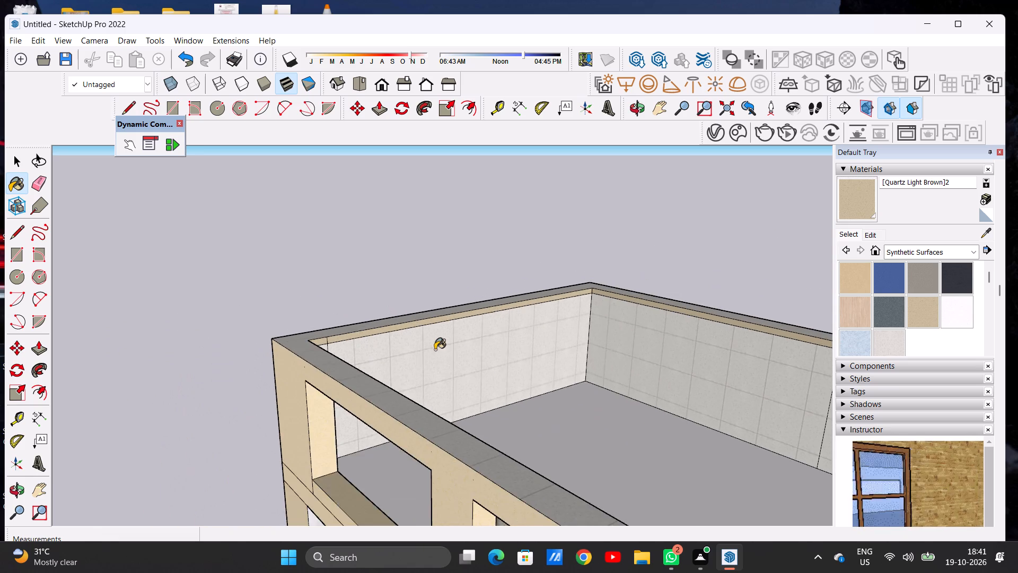
{"action": "scroll", "coordinate": [435, 350], "scroll_direction": "down", "scroll_amount": 18}
{"action": "middle_click_drag", "start_coordinate": [565, 349], "coordinate": [164, 331]}
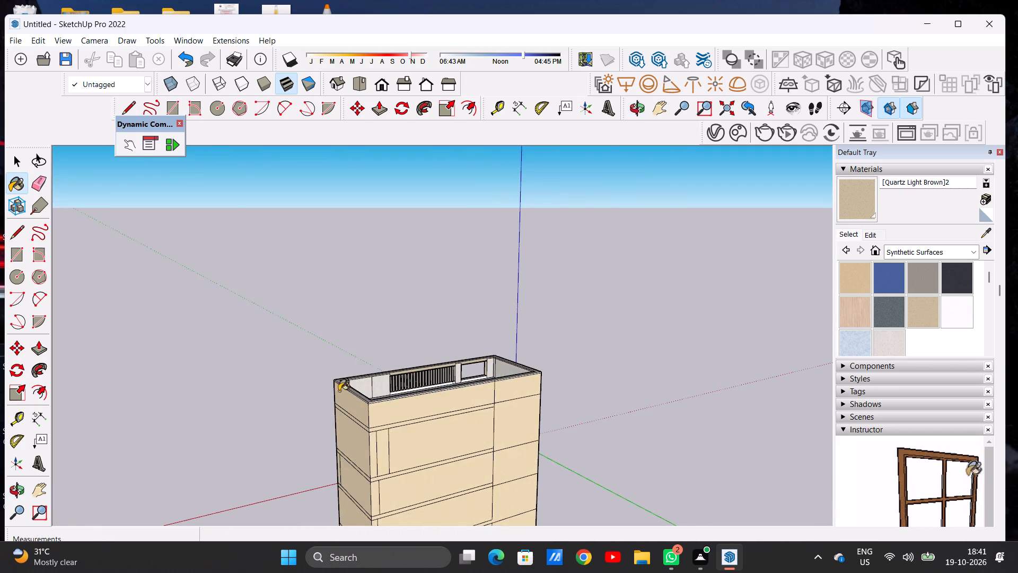
{"action": "scroll", "coordinate": [347, 389], "scroll_direction": "up", "scroll_amount": 6}
{"action": "scroll", "coordinate": [515, 366], "scroll_direction": "up", "scroll_amount": 13}
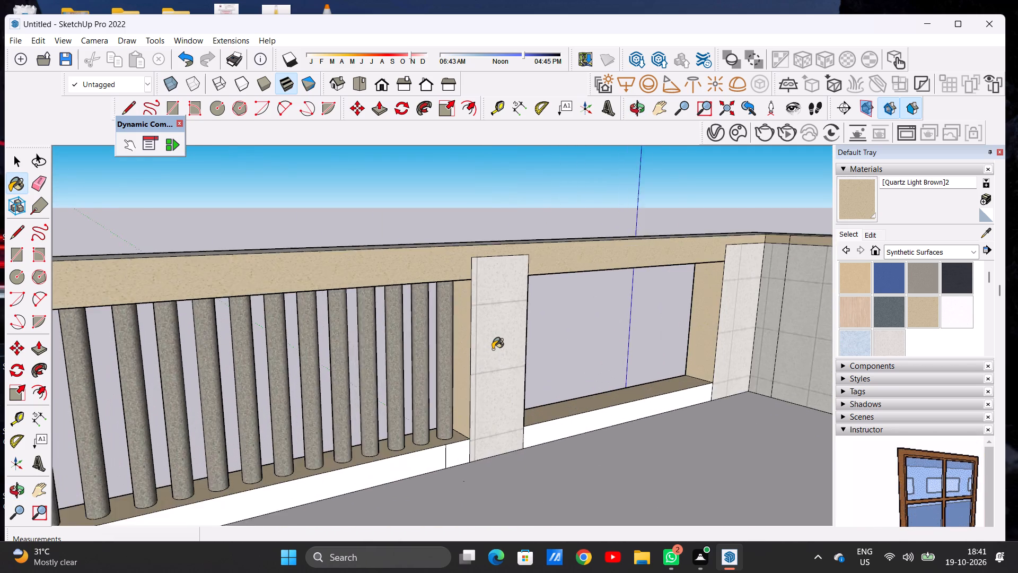
{"action": "scroll", "coordinate": [493, 349], "scroll_direction": "up", "scroll_amount": 2}
{"action": "scroll", "coordinate": [493, 349], "scroll_direction": "down", "scroll_amount": 3}
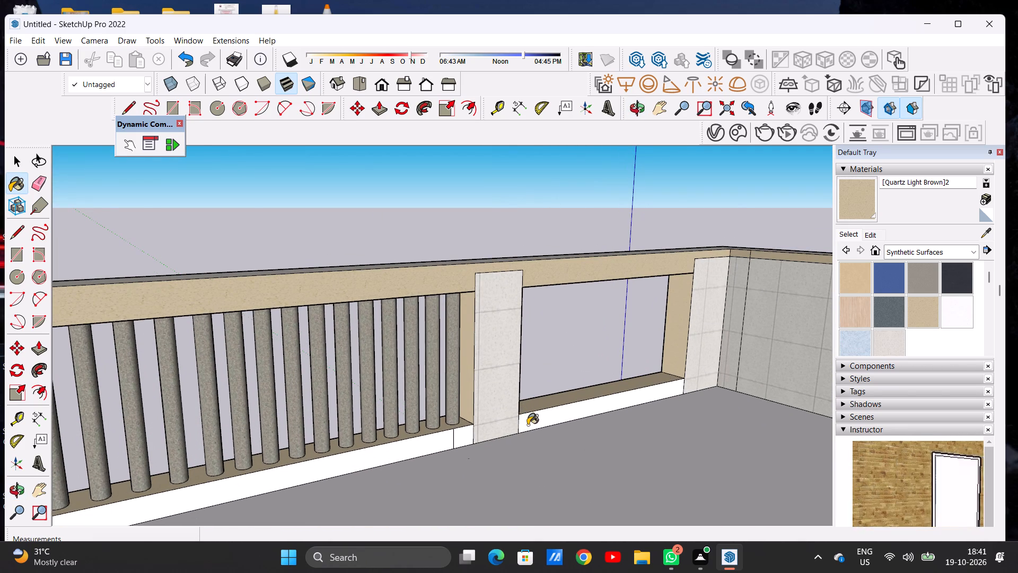
{"action": "left_click", "coordinate": [528, 425]}
{"action": "left_click", "coordinate": [466, 434]}
{"action": "left_click", "coordinate": [426, 441]}
Paint both white sections of the coping's outer edge band along the building's rear side with Quartz Light Brown.
{"action": "scroll", "coordinate": [486, 398], "scroll_direction": "down", "scroll_amount": 16}
{"action": "middle_click_drag", "start_coordinate": [390, 419], "coordinate": [231, 452]}
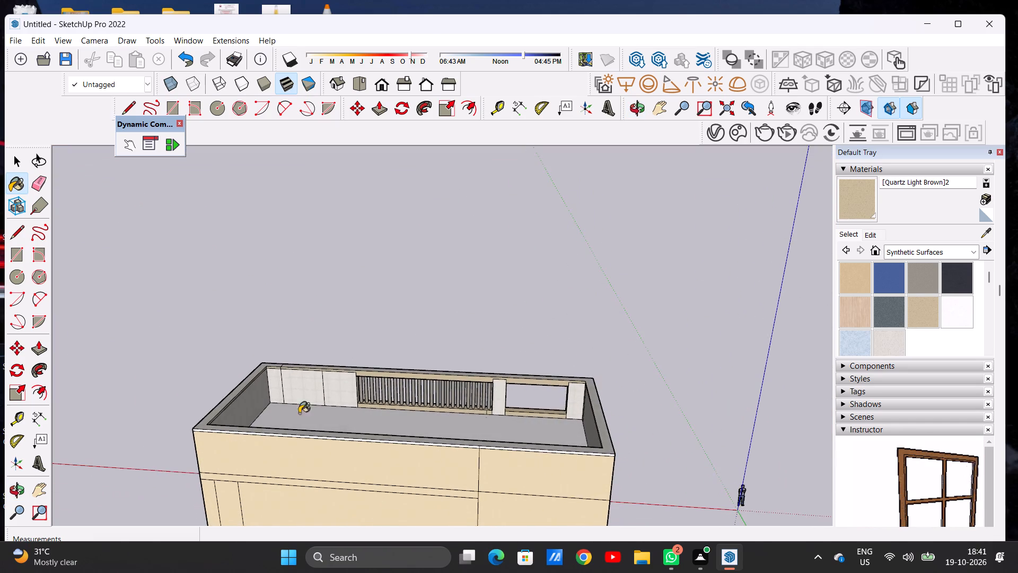
{"action": "scroll", "coordinate": [317, 404], "scroll_direction": "up", "scroll_amount": 6}
{"action": "scroll", "coordinate": [337, 409], "scroll_direction": "down", "scroll_amount": 4}
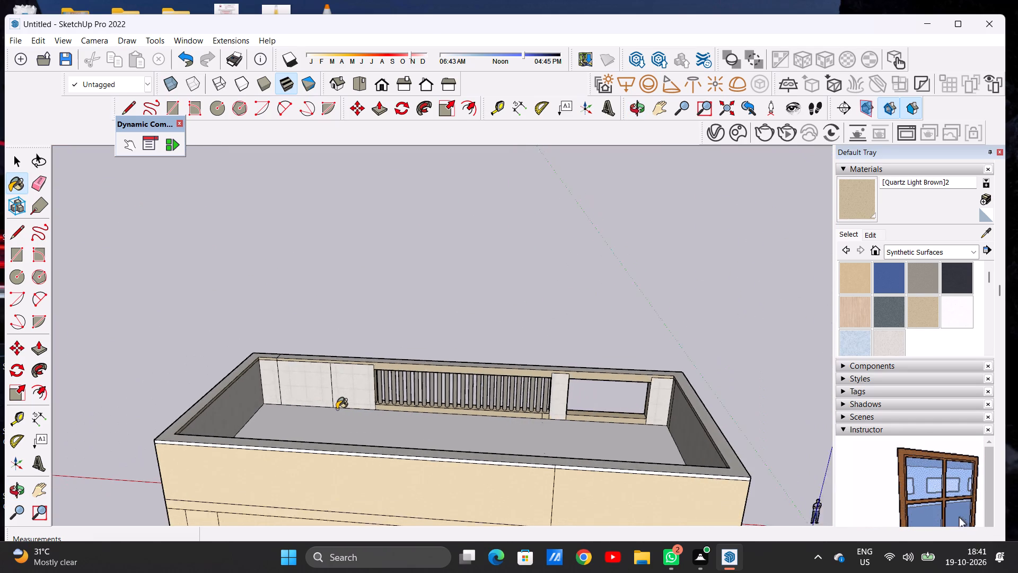
{"action": "scroll", "coordinate": [337, 409], "scroll_direction": "down", "scroll_amount": 1}
{"action": "scroll", "coordinate": [248, 470], "scroll_direction": "up", "scroll_amount": 6}
{"action": "scroll", "coordinate": [245, 426], "scroll_direction": "up", "scroll_amount": 8}
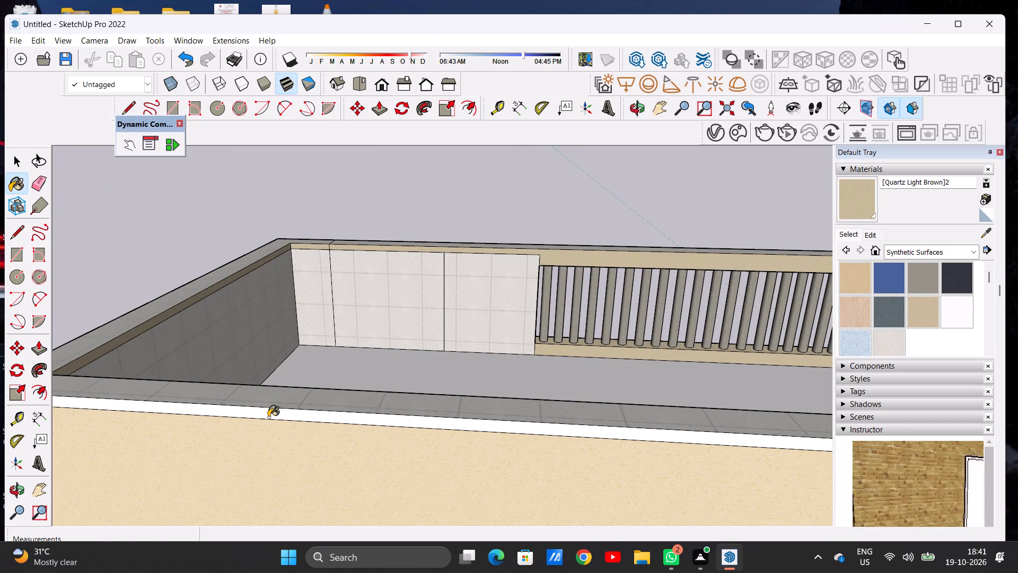
{"action": "left_click", "coordinate": [269, 416]}
{"action": "scroll", "coordinate": [279, 413], "scroll_direction": "down", "scroll_amount": 13}
{"action": "scroll", "coordinate": [306, 379], "scroll_direction": "down", "scroll_amount": 2}
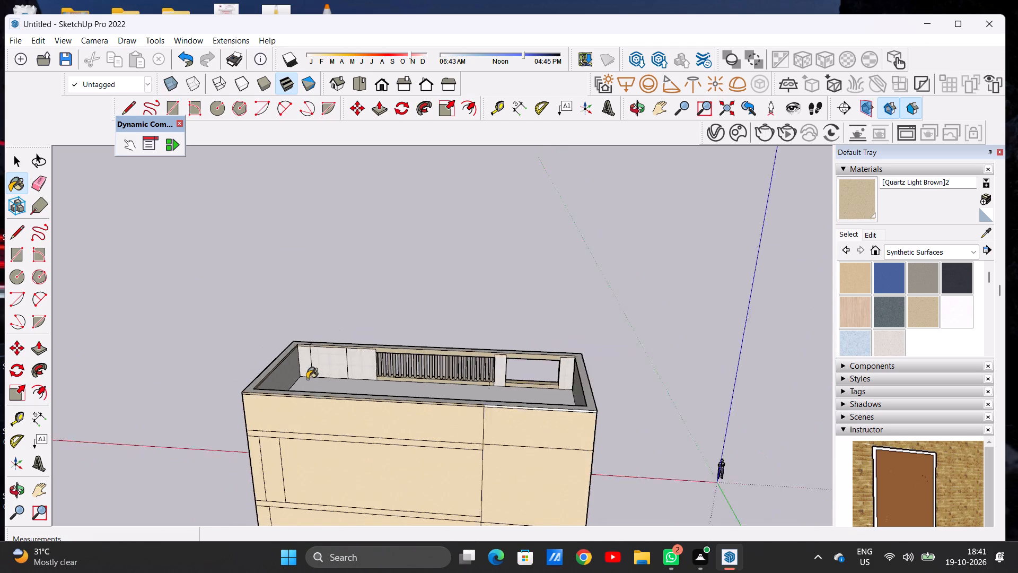
{"action": "scroll", "coordinate": [307, 379], "scroll_direction": "down", "scroll_amount": 3}
{"action": "scroll", "coordinate": [479, 428], "scroll_direction": "up", "scroll_amount": 2}
{"action": "scroll", "coordinate": [479, 428], "scroll_direction": "down", "scroll_amount": 1}
{"action": "scroll", "coordinate": [479, 428], "scroll_direction": "up", "scroll_amount": 6}
{"action": "scroll", "coordinate": [431, 370], "scroll_direction": "up", "scroll_amount": 17}
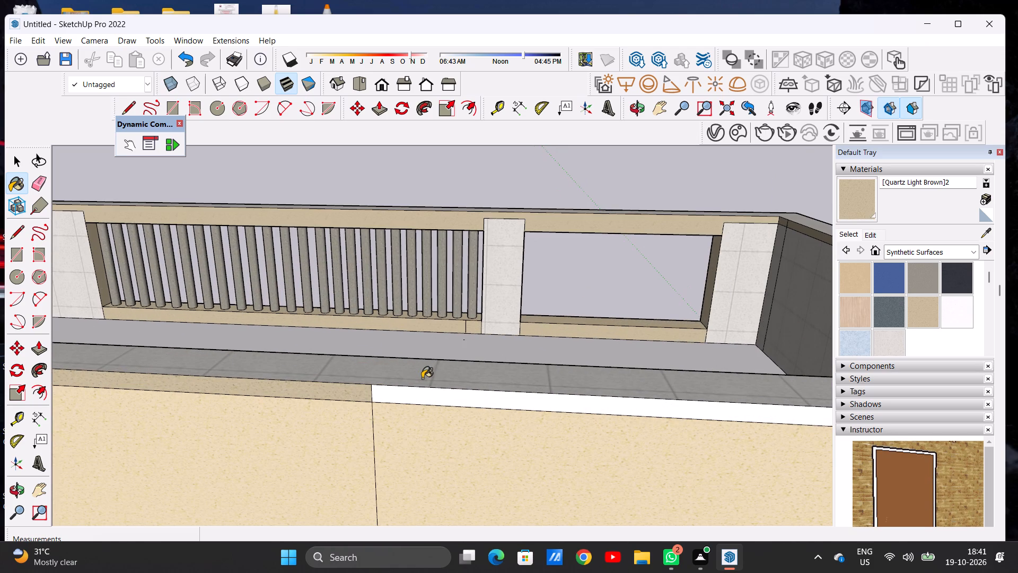
{"action": "left_click", "coordinate": [412, 393]}
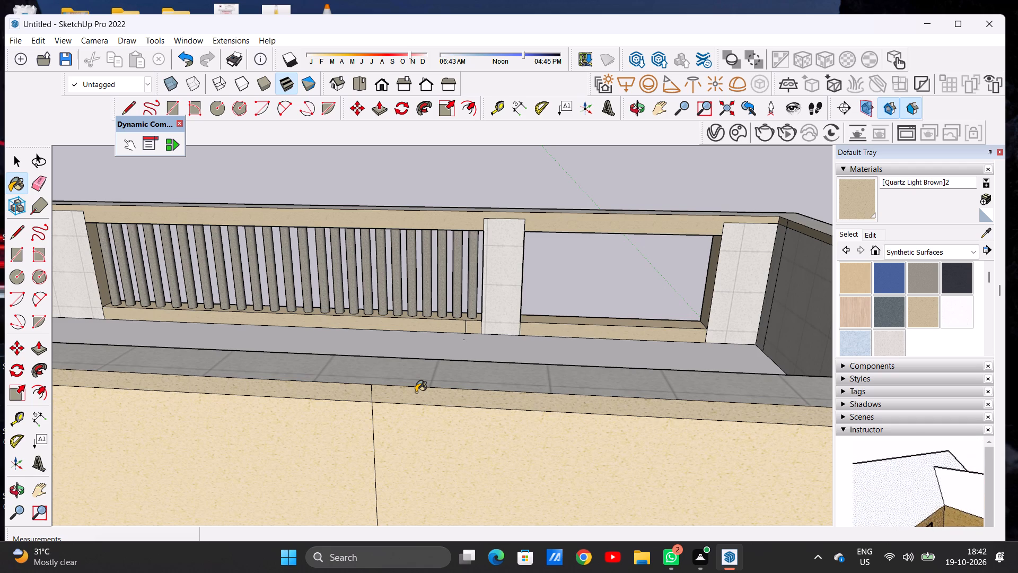
Paint the long and short white sections of the coping's outer edge band on the adjoining side wall with Quartz Light Brown.
{"action": "scroll", "coordinate": [398, 389], "scroll_direction": "up", "scroll_amount": 2}
{"action": "scroll", "coordinate": [412, 403], "scroll_direction": "down", "scroll_amount": 4}
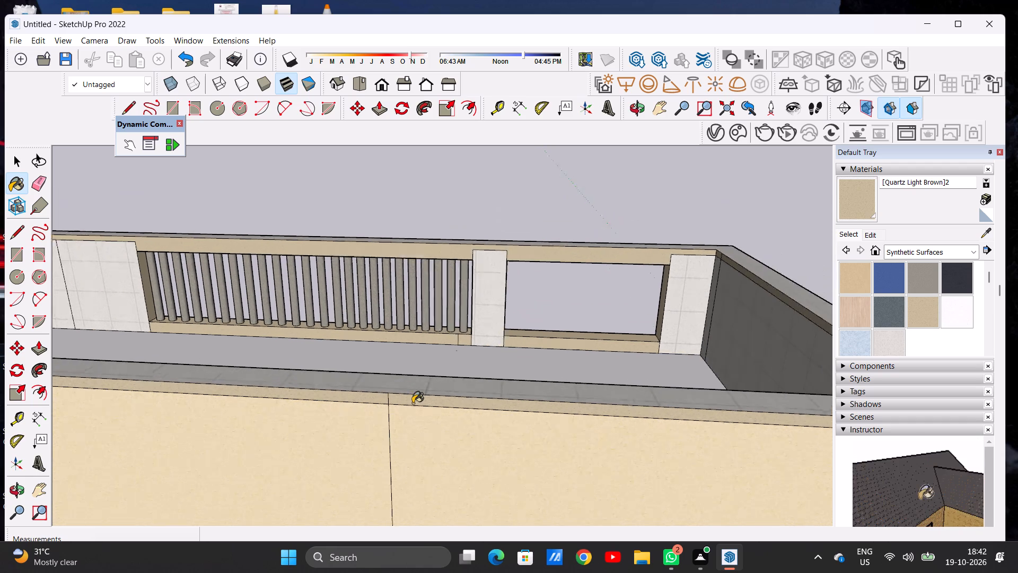
{"action": "scroll", "coordinate": [413, 403], "scroll_direction": "down", "scroll_amount": 20}
{"action": "scroll", "coordinate": [413, 403], "scroll_direction": "down", "scroll_amount": 1}
{"action": "middle_click_drag", "start_coordinate": [589, 343], "coordinate": [368, 349]}
{"action": "scroll", "coordinate": [385, 360], "scroll_direction": "up", "scroll_amount": 11}
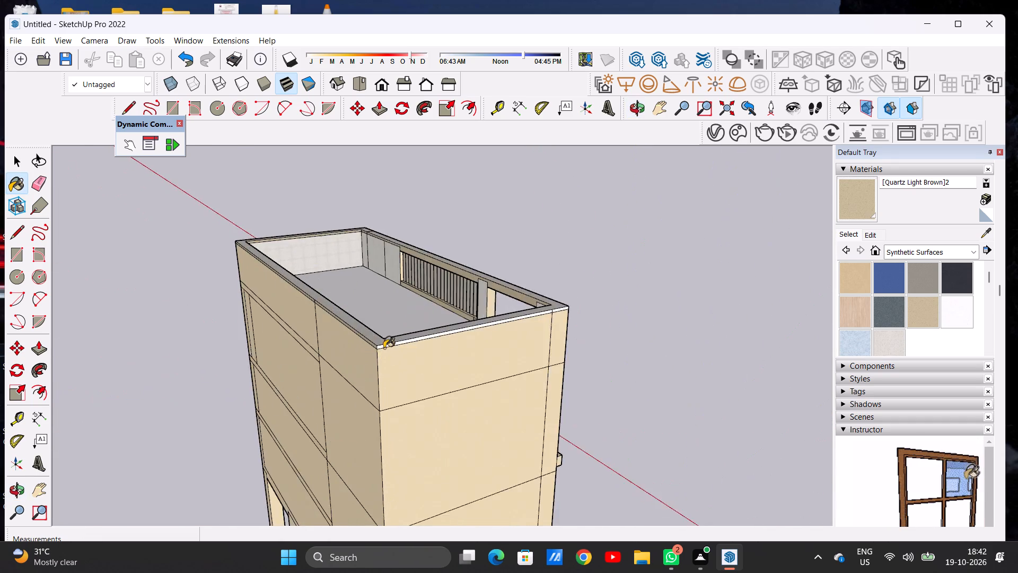
{"action": "scroll", "coordinate": [384, 348], "scroll_direction": "up", "scroll_amount": 12}
{"action": "scroll", "coordinate": [380, 345], "scroll_direction": "down", "scroll_amount": 1}
{"action": "scroll", "coordinate": [380, 345], "scroll_direction": "up", "scroll_amount": 5}
{"action": "left_click", "coordinate": [354, 348]}
{"action": "scroll", "coordinate": [461, 344], "scroll_direction": "down", "scroll_amount": 17}
{"action": "scroll", "coordinate": [431, 347], "scroll_direction": "up", "scroll_amount": 1}
{"action": "scroll", "coordinate": [431, 347], "scroll_direction": "down", "scroll_amount": 3}
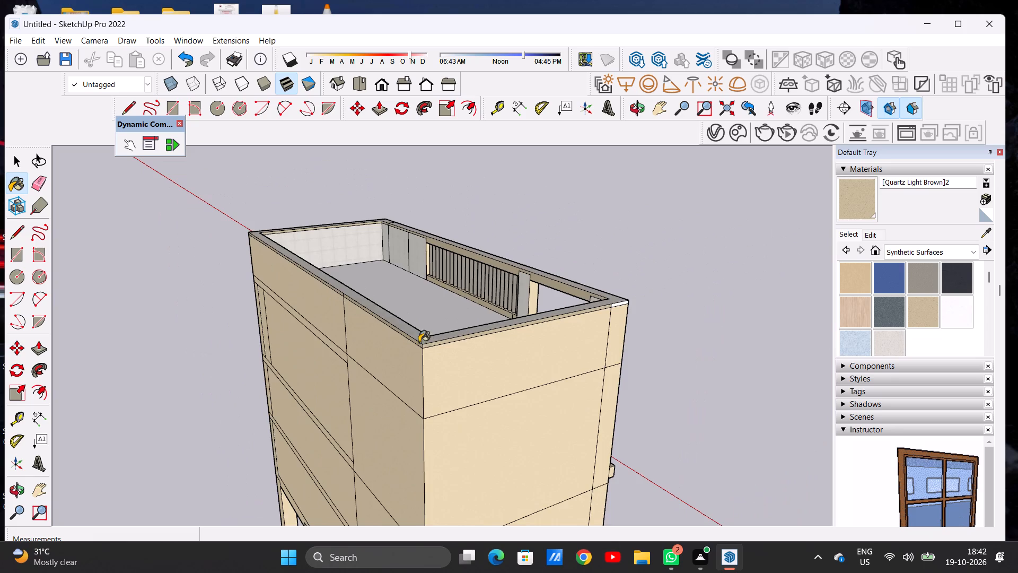
{"action": "scroll", "coordinate": [419, 342], "scroll_direction": "down", "scroll_amount": 3}
{"action": "scroll", "coordinate": [546, 327], "scroll_direction": "up", "scroll_amount": 1}
{"action": "scroll", "coordinate": [546, 327], "scroll_direction": "down", "scroll_amount": 1}
{"action": "scroll", "coordinate": [546, 327], "scroll_direction": "up", "scroll_amount": 14}
{"action": "scroll", "coordinate": [554, 319], "scroll_direction": "down", "scroll_amount": 6}
{"action": "scroll", "coordinate": [535, 349], "scroll_direction": "up", "scroll_amount": 3}
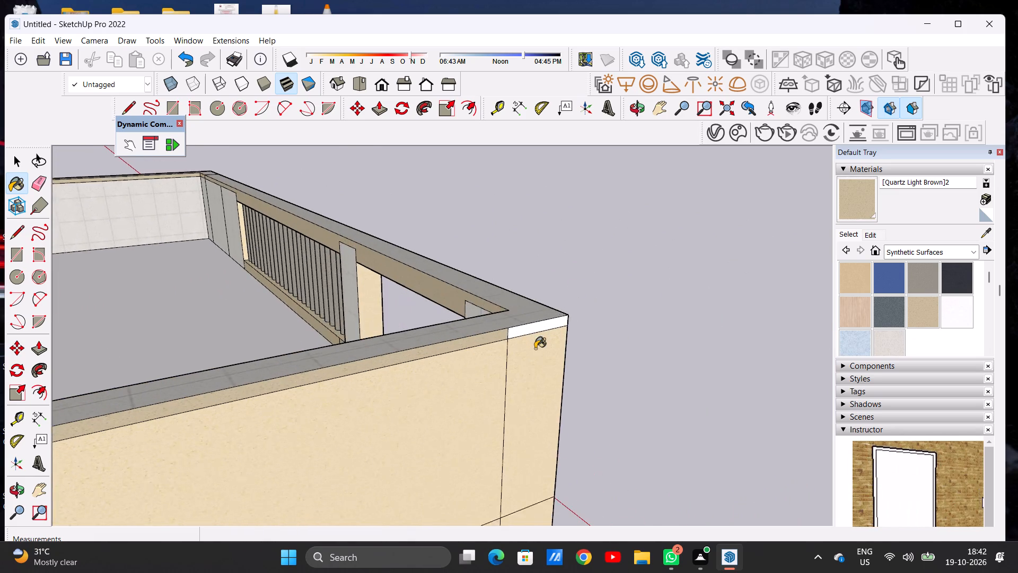
{"action": "scroll", "coordinate": [535, 349], "scroll_direction": "up", "scroll_amount": 10}
{"action": "left_click", "coordinate": [504, 329]}
Examine the building's parapet, front facade and balconies from several angles for surfaces still lacking material.
{"action": "scroll", "coordinate": [459, 334], "scroll_direction": "down", "scroll_amount": 20}
{"action": "scroll", "coordinate": [459, 334], "scroll_direction": "down", "scroll_amount": 4}
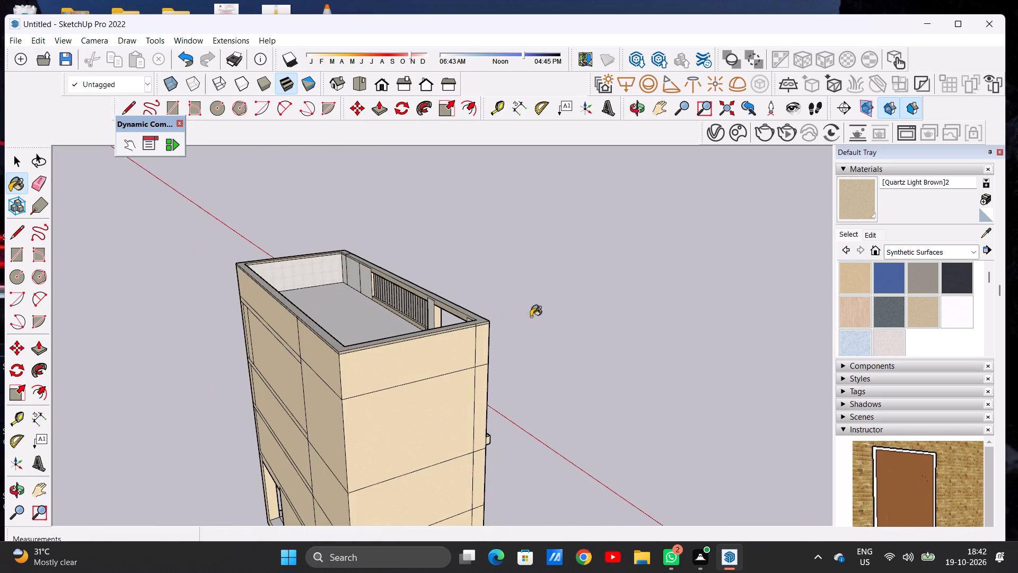
{"action": "middle_click_drag", "start_coordinate": [608, 315], "coordinate": [259, 340]}
{"action": "scroll", "coordinate": [310, 295], "scroll_direction": "up", "scroll_amount": 16}
{"action": "middle_click_drag", "start_coordinate": [309, 329], "coordinate": [235, 314]}
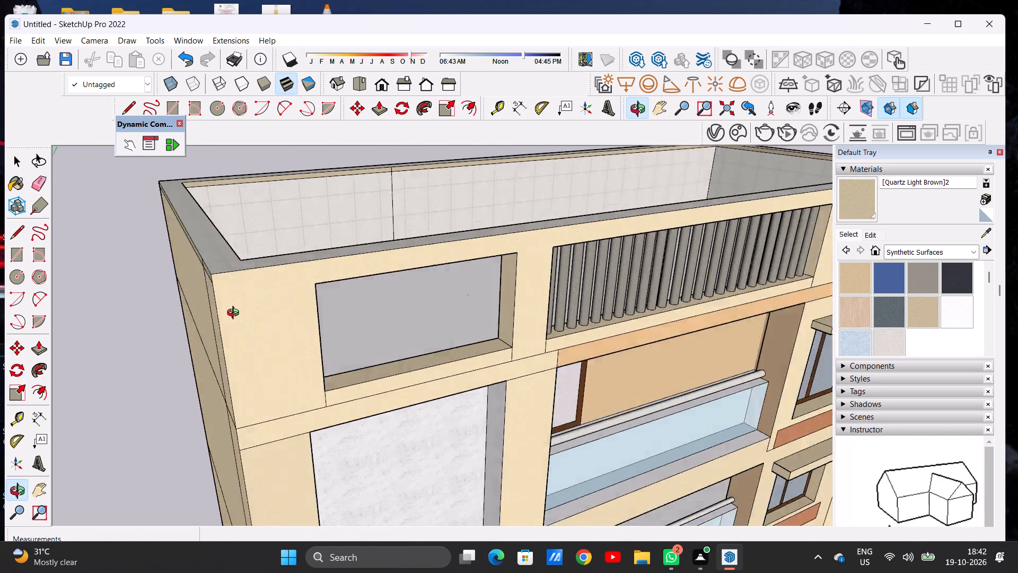
{"action": "middle_click_drag", "start_coordinate": [235, 314], "coordinate": [233, 312]}
{"action": "key", "text": "space"}
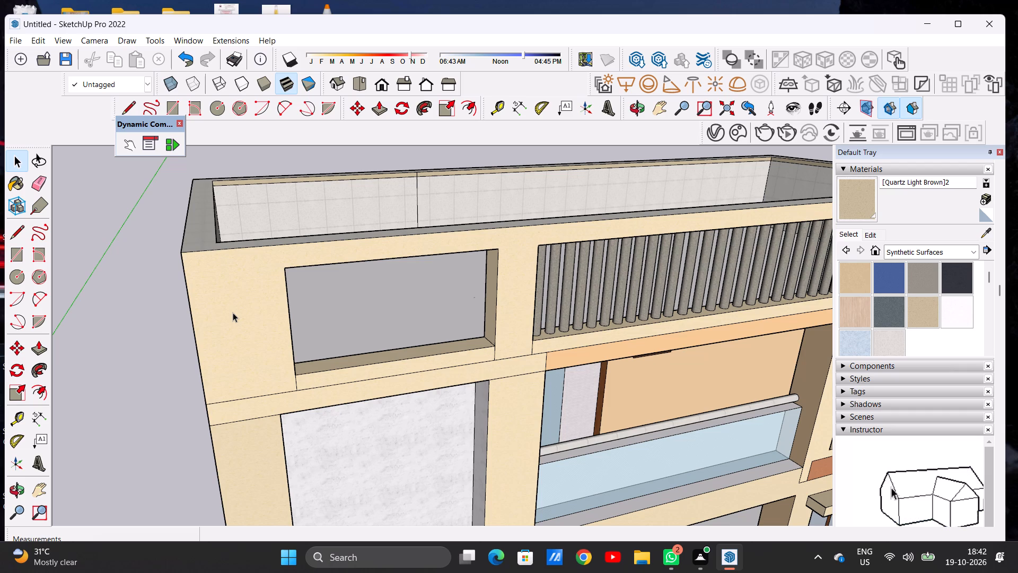
{"action": "scroll", "coordinate": [243, 307], "scroll_direction": "down", "scroll_amount": 19}
{"action": "middle_click_drag", "start_coordinate": [530, 283], "coordinate": [527, 283]}
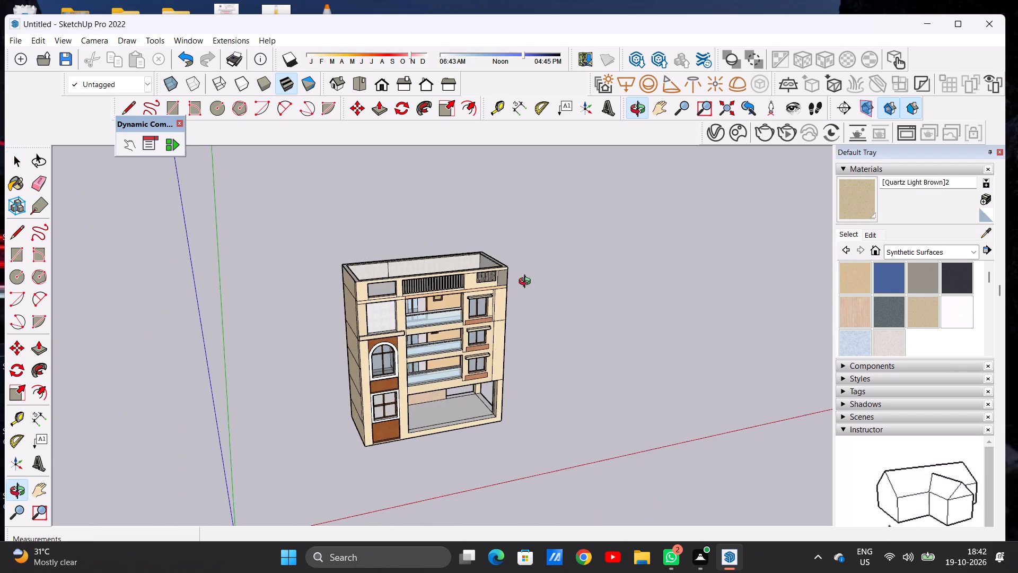
{"action": "middle_click_drag", "start_coordinate": [527, 283], "coordinate": [399, 239]}
{"action": "scroll", "coordinate": [431, 380], "scroll_direction": "up", "scroll_amount": 6}
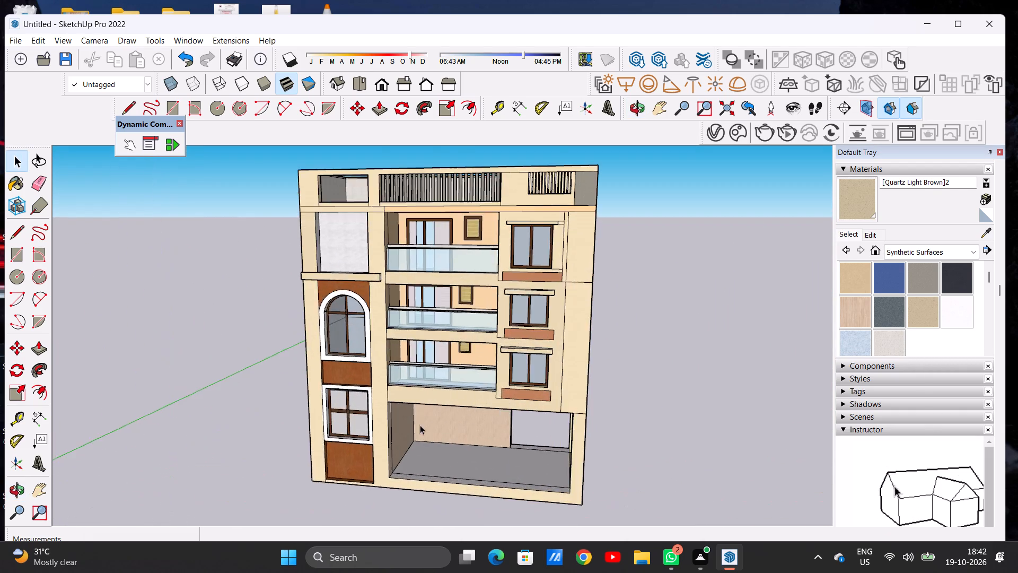
{"action": "middle_click_drag", "start_coordinate": [420, 426], "coordinate": [465, 454]}
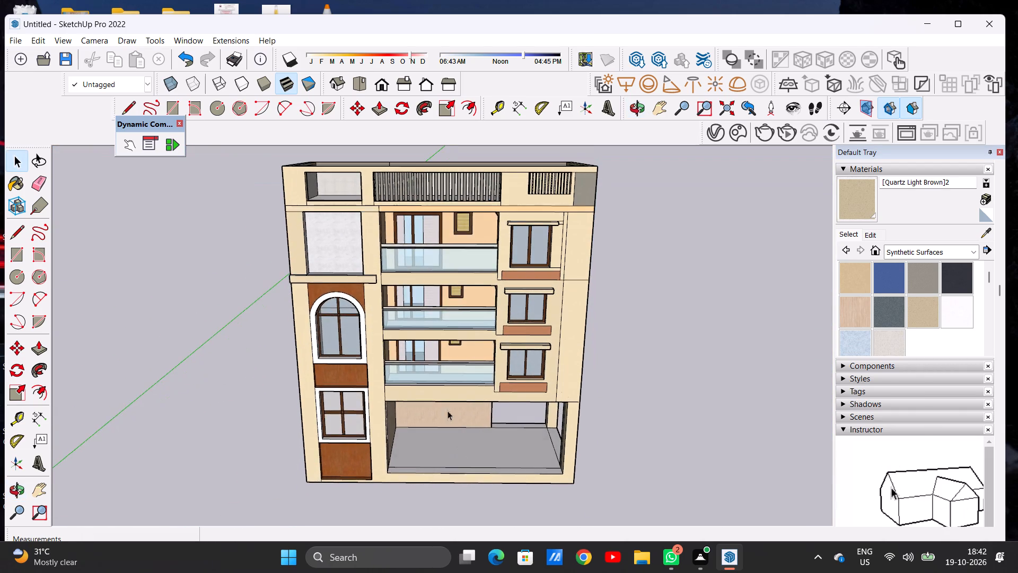
{"action": "scroll", "coordinate": [447, 400], "scroll_direction": "down", "scroll_amount": 4}
{"action": "scroll", "coordinate": [425, 267], "scroll_direction": "up", "scroll_amount": 6}
{"action": "middle_click_drag", "start_coordinate": [427, 277], "coordinate": [660, 370]}
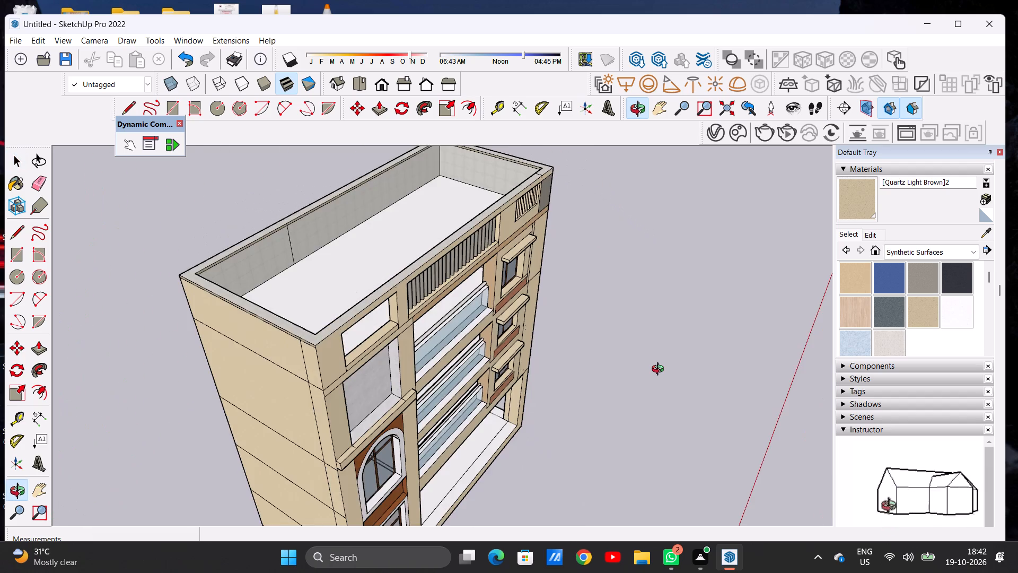
{"action": "middle_click_drag", "start_coordinate": [660, 370], "coordinate": [438, 364]}
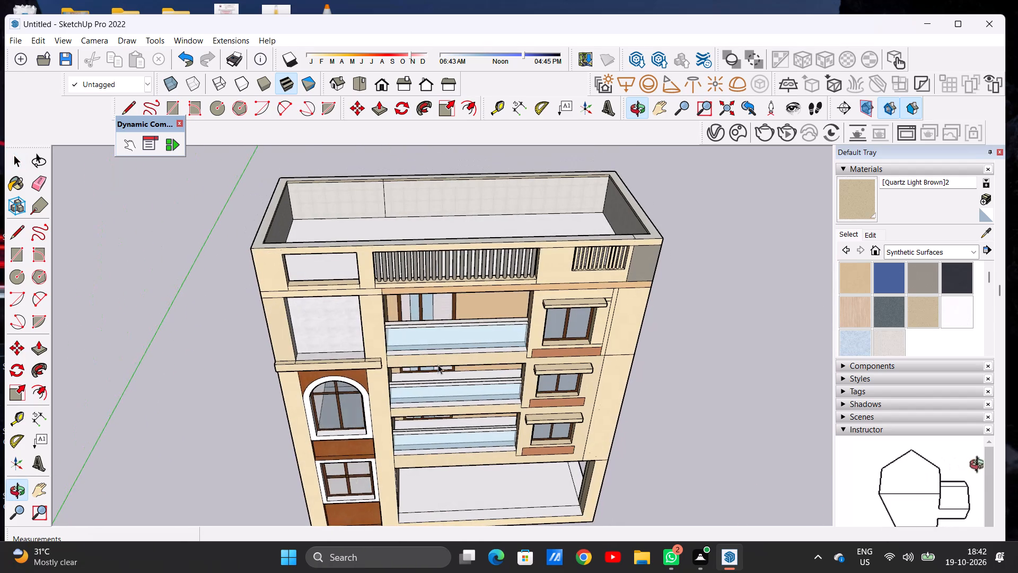
{"action": "scroll", "coordinate": [457, 317], "scroll_direction": "up", "scroll_amount": 8}
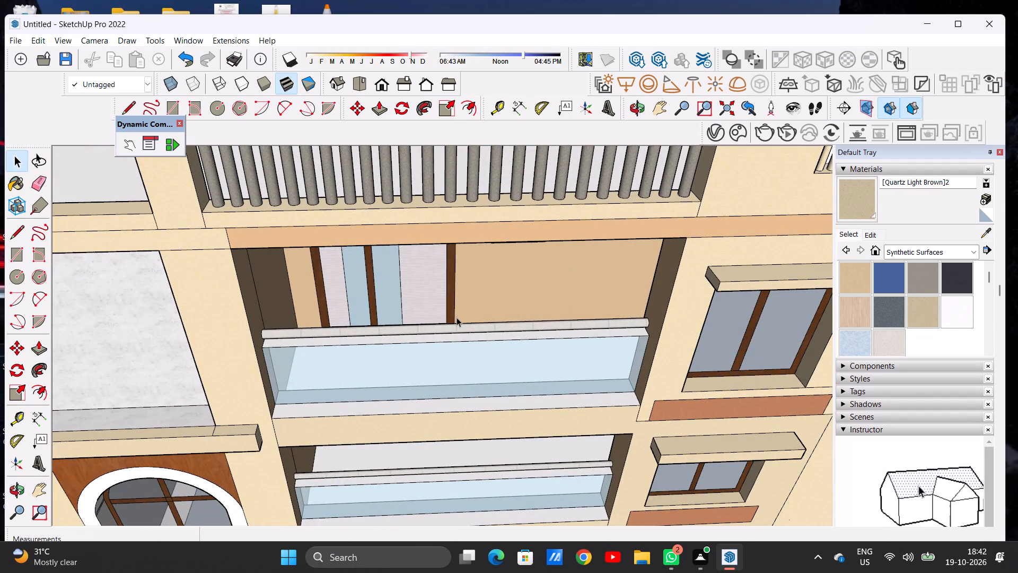
{"action": "scroll", "coordinate": [384, 253], "scroll_direction": "down", "scroll_amount": 5}
{"action": "middle_click_drag", "start_coordinate": [445, 293], "coordinate": [259, 359]}
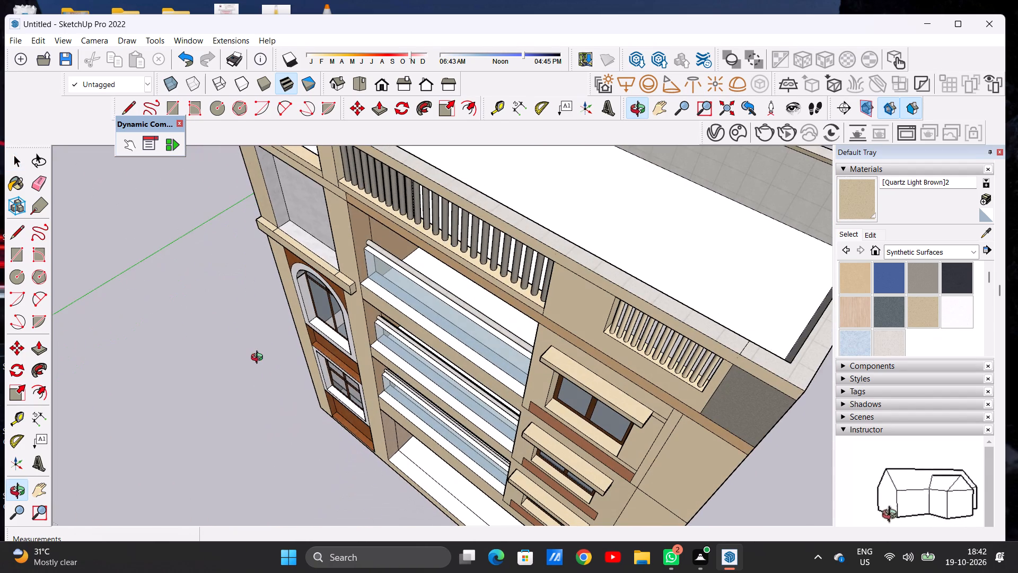
{"action": "middle_click_drag", "start_coordinate": [259, 359], "coordinate": [259, 359]}
{"action": "scroll", "coordinate": [523, 418], "scroll_direction": "up", "scroll_amount": 6}
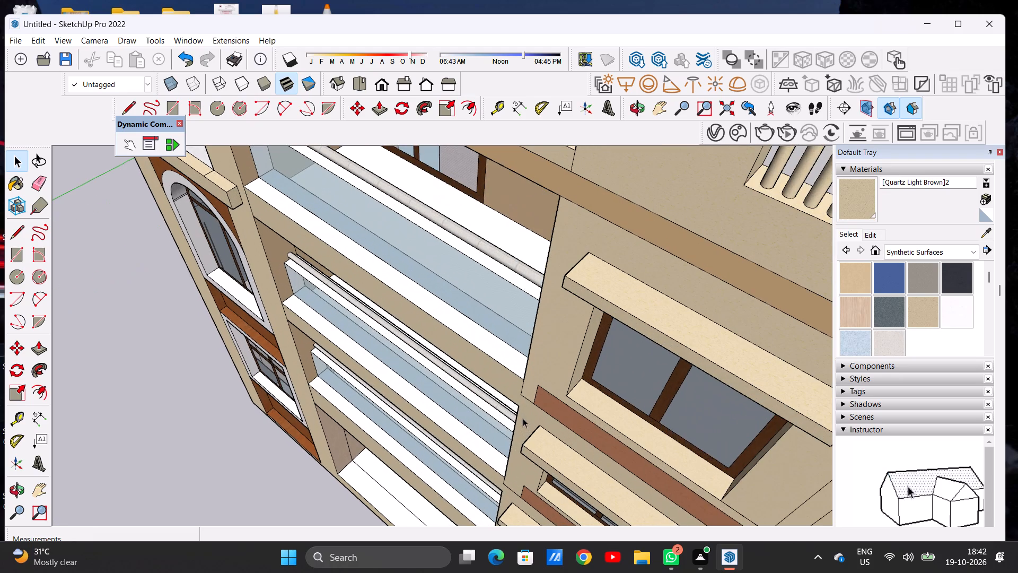
Paint the white outer ledges below the glass railings on all three front balconies with Quartz Light Brown.
{"action": "left_click", "coordinate": [920, 306]}
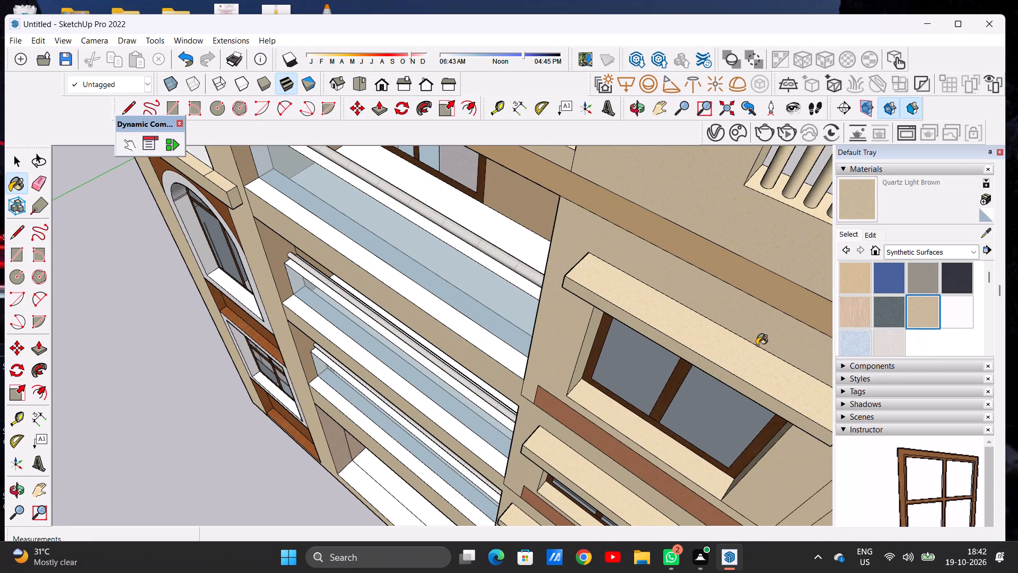
{"action": "scroll", "coordinate": [508, 339], "scroll_direction": "up", "scroll_amount": 5}
{"action": "left_click", "coordinate": [480, 351]}
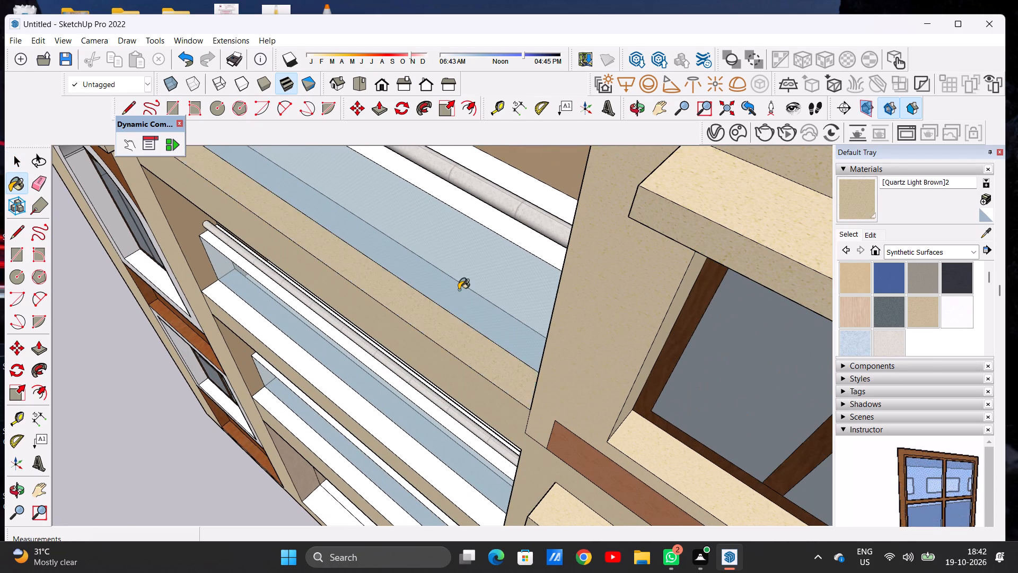
{"action": "scroll", "coordinate": [460, 288], "scroll_direction": "down", "scroll_amount": 9}
{"action": "scroll", "coordinate": [445, 384], "scroll_direction": "up", "scroll_amount": 14}
{"action": "left_click", "coordinate": [445, 384]}
{"action": "scroll", "coordinate": [492, 302], "scroll_direction": "down", "scroll_amount": 7}
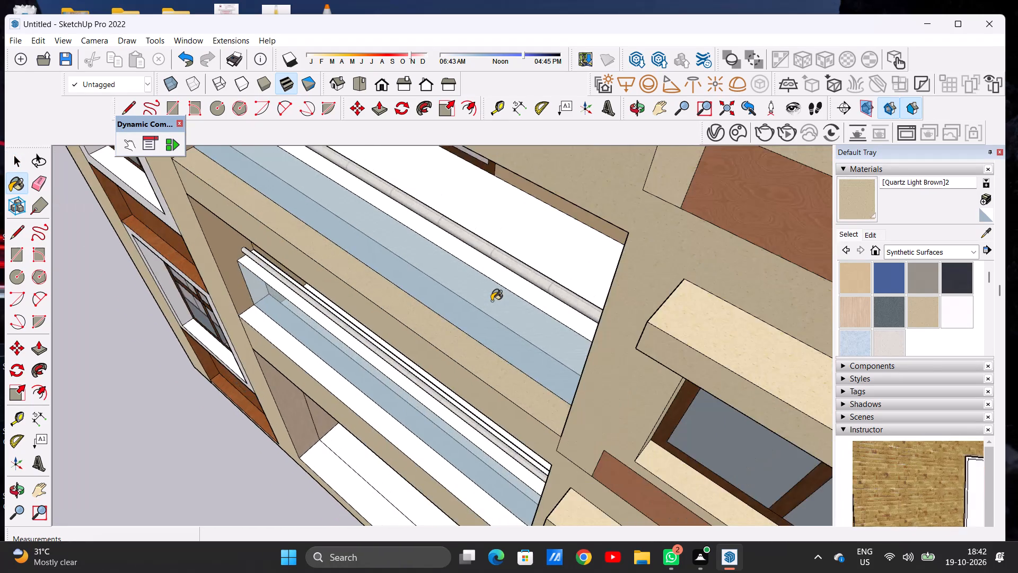
{"action": "scroll", "coordinate": [488, 292], "scroll_direction": "down", "scroll_amount": 7}
{"action": "scroll", "coordinate": [497, 454], "scroll_direction": "up", "scroll_amount": 14}
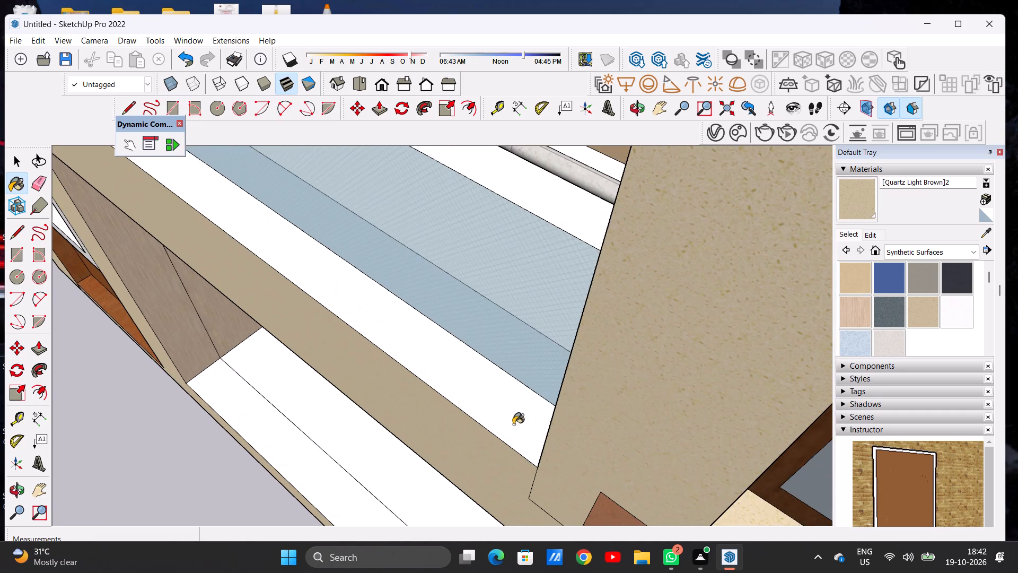
{"action": "left_click", "coordinate": [510, 420]}
{"action": "scroll", "coordinate": [529, 413], "scroll_direction": "down", "scroll_amount": 18}
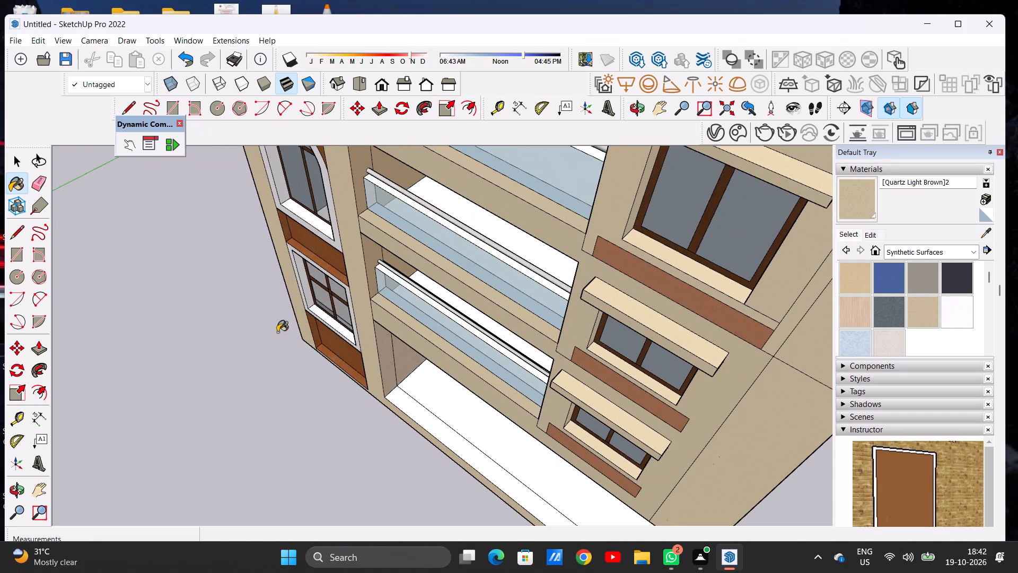
Paint the sill and the outer side reveal of the lower rectangular window in the wood-panelled bay with Quartz Light Brown.
{"action": "scroll", "coordinate": [301, 300], "scroll_direction": "up", "scroll_amount": 10}
{"action": "scroll", "coordinate": [339, 322], "scroll_direction": "down", "scroll_amount": 1}
{"action": "scroll", "coordinate": [339, 324], "scroll_direction": "up", "scroll_amount": 3}
{"action": "left_click", "coordinate": [342, 328]}
{"action": "scroll", "coordinate": [336, 379], "scroll_direction": "down", "scroll_amount": 5}
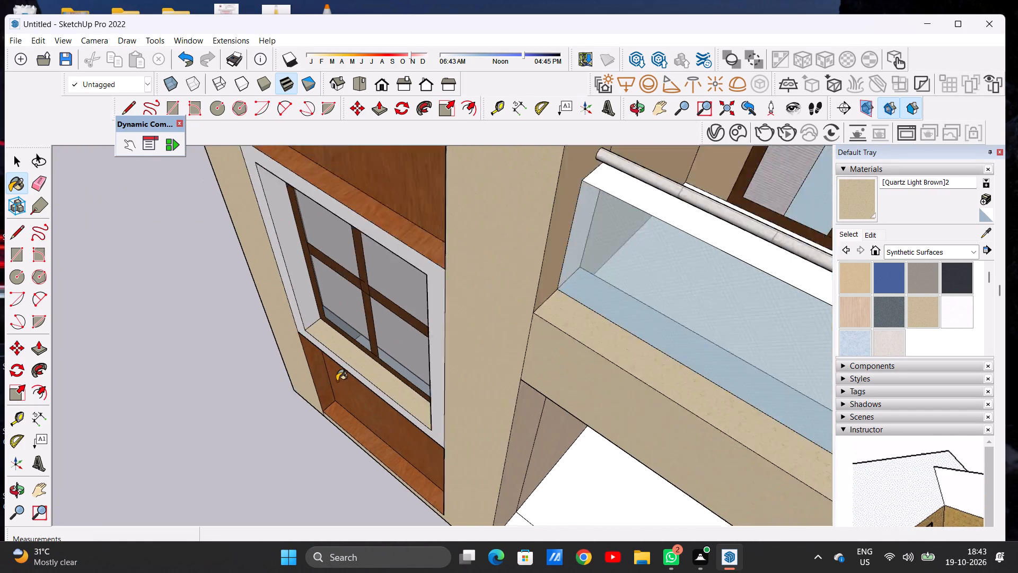
{"action": "scroll", "coordinate": [337, 381], "scroll_direction": "down", "scroll_amount": 2}
{"action": "middle_click_drag", "start_coordinate": [362, 414], "coordinate": [436, 285]}
{"action": "scroll", "coordinate": [299, 340], "scroll_direction": "up", "scroll_amount": 1}
{"action": "scroll", "coordinate": [299, 340], "scroll_direction": "down", "scroll_amount": 1}
{"action": "scroll", "coordinate": [298, 340], "scroll_direction": "up", "scroll_amount": 8}
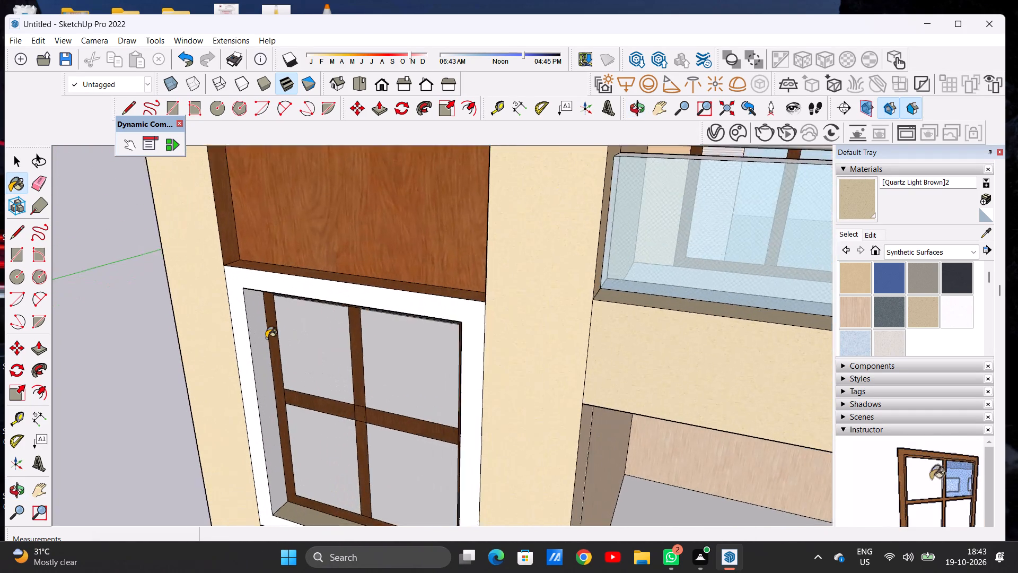
{"action": "scroll", "coordinate": [266, 338], "scroll_direction": "up", "scroll_amount": 3}
{"action": "left_click", "coordinate": [247, 338]}
Paint the lower rectangular window's remaining side reveal and the underside of its head with Quartz Light Brown.
{"action": "scroll", "coordinate": [379, 369], "scroll_direction": "down", "scroll_amount": 17}
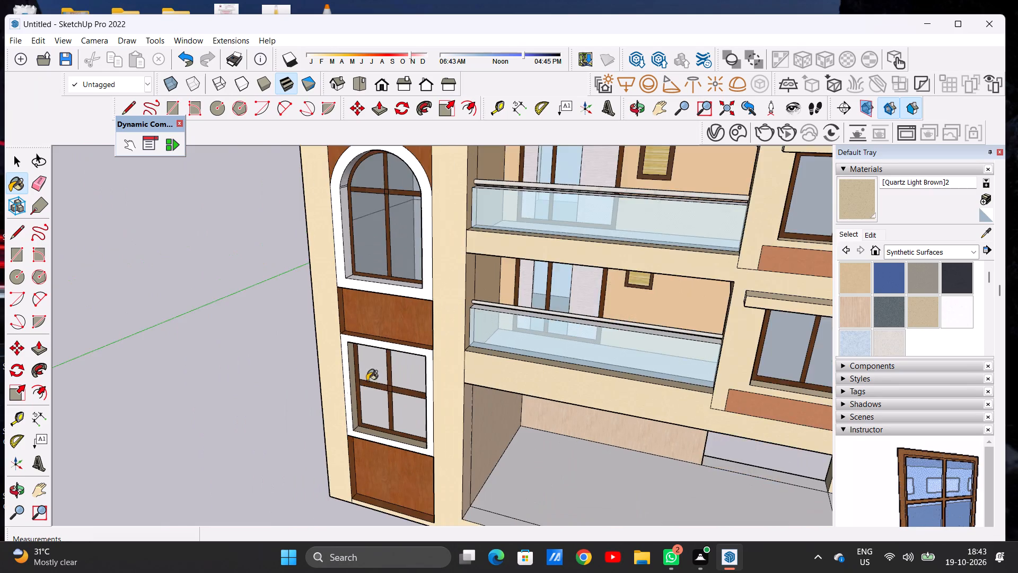
{"action": "middle_click_drag", "start_coordinate": [321, 419], "coordinate": [744, 315]}
{"action": "scroll", "coordinate": [416, 392], "scroll_direction": "up", "scroll_amount": 9}
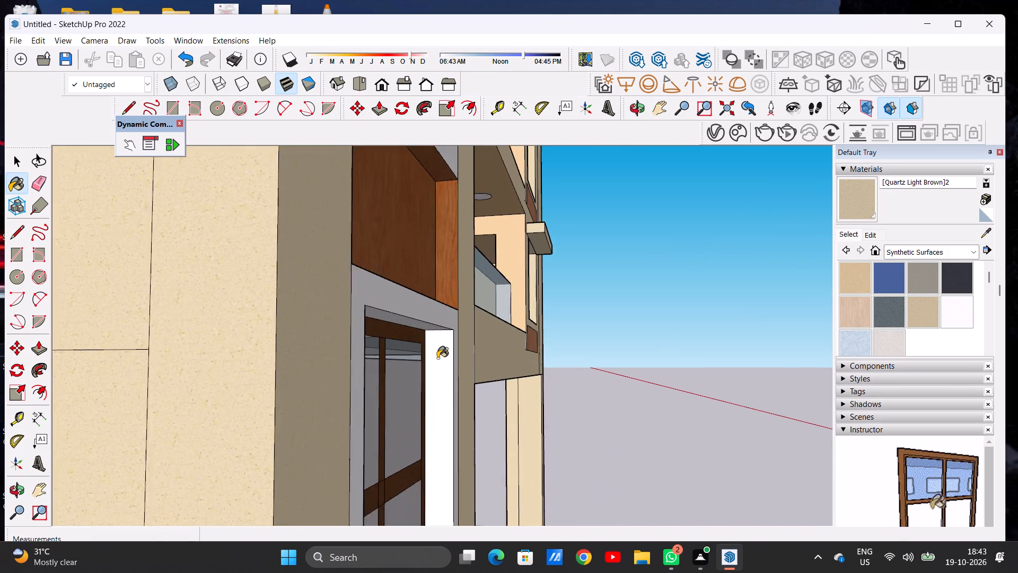
{"action": "scroll", "coordinate": [437, 358], "scroll_direction": "up", "scroll_amount": 2}
{"action": "left_click", "coordinate": [437, 358]}
{"action": "middle_click_drag", "start_coordinate": [441, 376], "coordinate": [415, 341]}
{"action": "scroll", "coordinate": [398, 300], "scroll_direction": "up", "scroll_amount": 5}
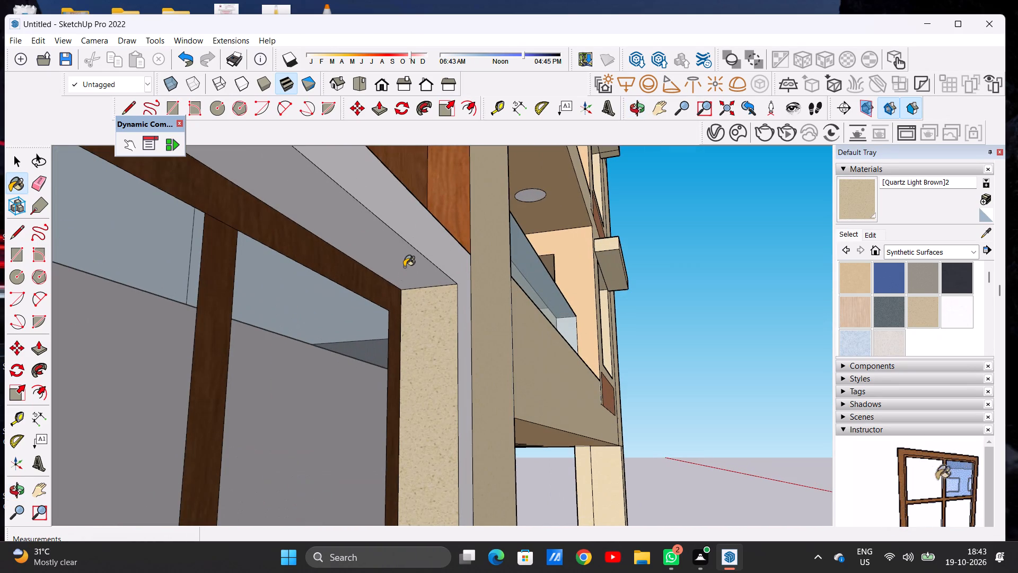
{"action": "left_click", "coordinate": [404, 267]}
Paint the arched window's balcony-side reveal with Quartz Light Brown: the curved part, the straight part and the thin strip between them.
{"action": "scroll", "coordinate": [398, 442], "scroll_direction": "down", "scroll_amount": 20}
{"action": "scroll", "coordinate": [398, 442], "scroll_direction": "down", "scroll_amount": 10}
{"action": "middle_click_drag", "start_coordinate": [450, 394], "coordinate": [201, 444]}
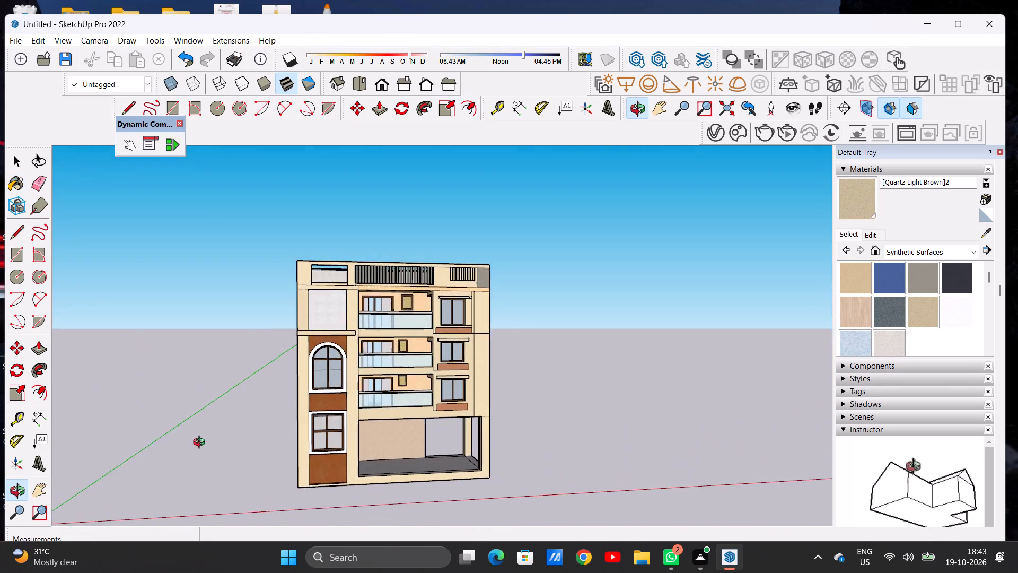
{"action": "middle_click_drag", "start_coordinate": [201, 444], "coordinate": [361, 430]}
{"action": "scroll", "coordinate": [339, 386], "scroll_direction": "up", "scroll_amount": 7}
{"action": "scroll", "coordinate": [295, 343], "scroll_direction": "up", "scroll_amount": 3}
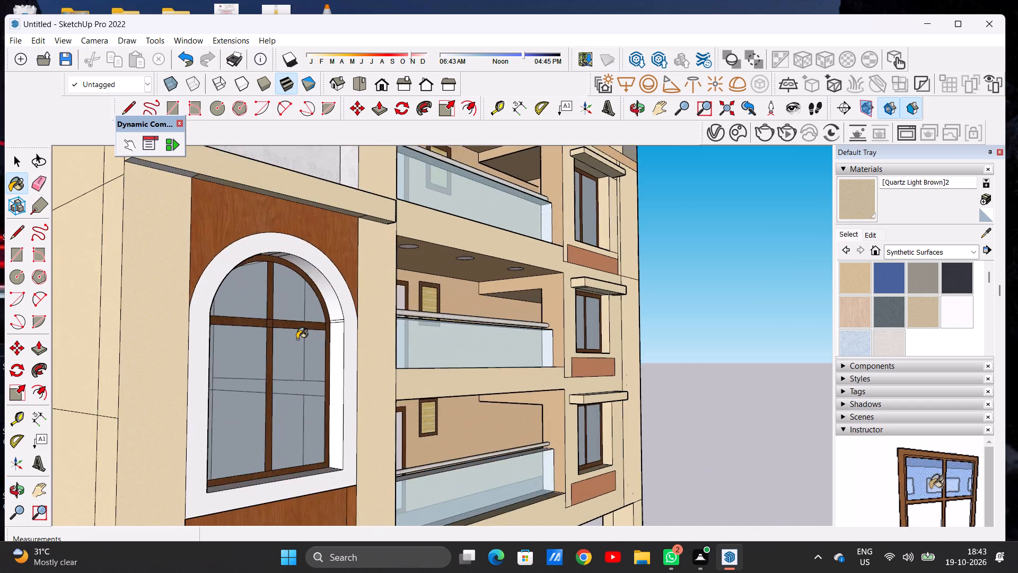
{"action": "scroll", "coordinate": [297, 339], "scroll_direction": "up", "scroll_amount": 7}
{"action": "scroll", "coordinate": [310, 319], "scroll_direction": "down", "scroll_amount": 1}
{"action": "scroll", "coordinate": [310, 319], "scroll_direction": "up", "scroll_amount": 5}
{"action": "left_click", "coordinate": [337, 284]}
{"action": "left_click", "coordinate": [354, 381]}
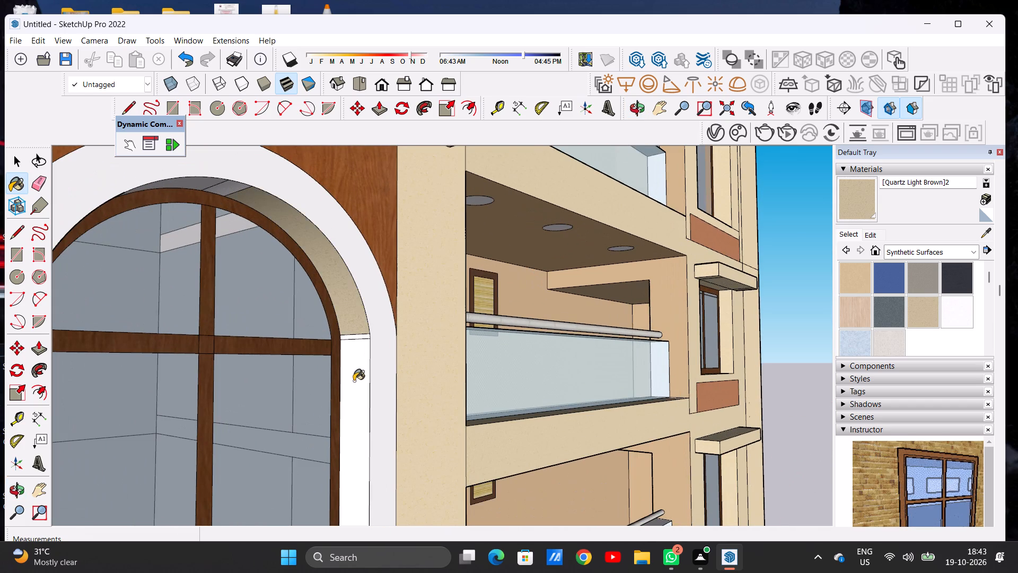
{"action": "scroll", "coordinate": [359, 348], "scroll_direction": "up", "scroll_amount": 11}
{"action": "left_click", "coordinate": [363, 316]}
Paint the arched window's opposite curved reveal and the small segment at its crown with Quartz Light Brown.
{"action": "scroll", "coordinate": [359, 364], "scroll_direction": "down", "scroll_amount": 9}
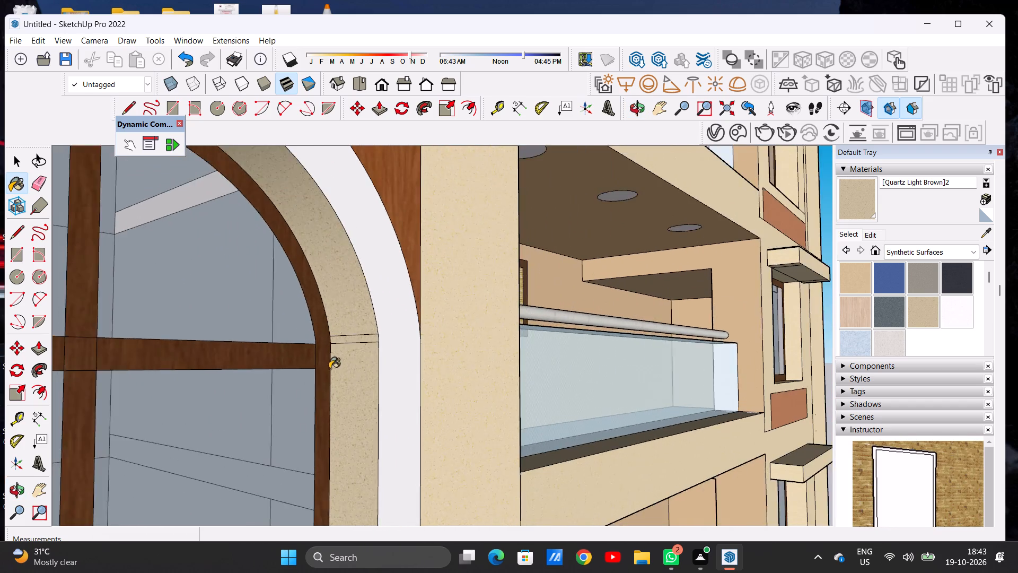
{"action": "scroll", "coordinate": [329, 369], "scroll_direction": "down", "scroll_amount": 17}
{"action": "middle_click_drag", "start_coordinate": [375, 338], "coordinate": [64, 344]}
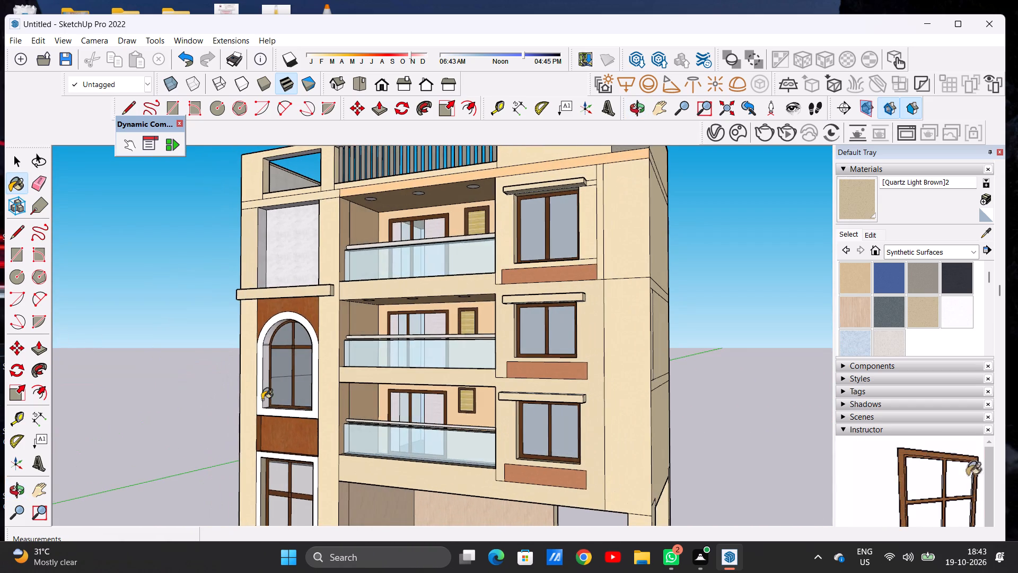
{"action": "scroll", "coordinate": [304, 398], "scroll_direction": "up", "scroll_amount": 7}
{"action": "scroll", "coordinate": [255, 317], "scroll_direction": "up", "scroll_amount": 15}
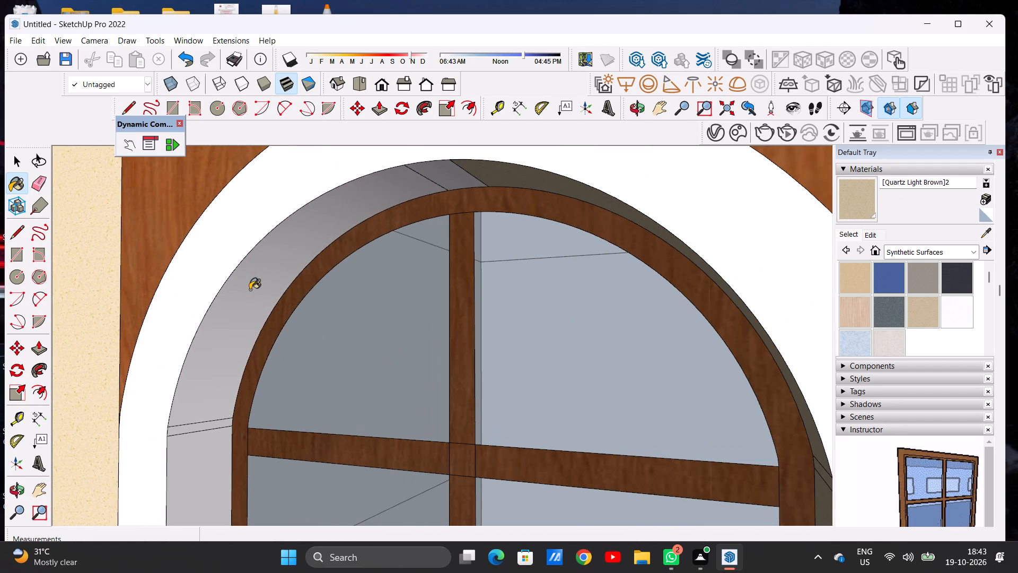
{"action": "left_click", "coordinate": [250, 290]}
{"action": "scroll", "coordinate": [440, 164], "scroll_direction": "up", "scroll_amount": 4}
{"action": "left_click", "coordinate": [440, 170]}
Paint the arched window's outer straight side reveal and the thin strip beneath its curve with Quartz Light Brown.
{"action": "scroll", "coordinate": [368, 255], "scroll_direction": "down", "scroll_amount": 8}
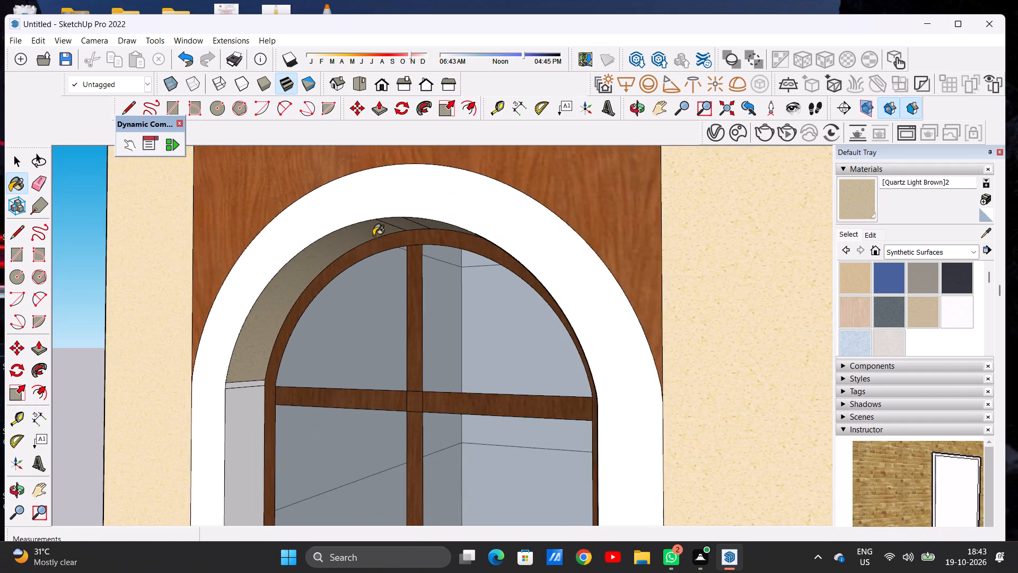
{"action": "scroll", "coordinate": [373, 233], "scroll_direction": "down", "scroll_amount": 5}
{"action": "scroll", "coordinate": [302, 370], "scroll_direction": "up", "scroll_amount": 7}
{"action": "scroll", "coordinate": [297, 315], "scroll_direction": "down", "scroll_amount": 1}
{"action": "scroll", "coordinate": [297, 315], "scroll_direction": "up", "scroll_amount": 6}
{"action": "left_click", "coordinate": [282, 297]}
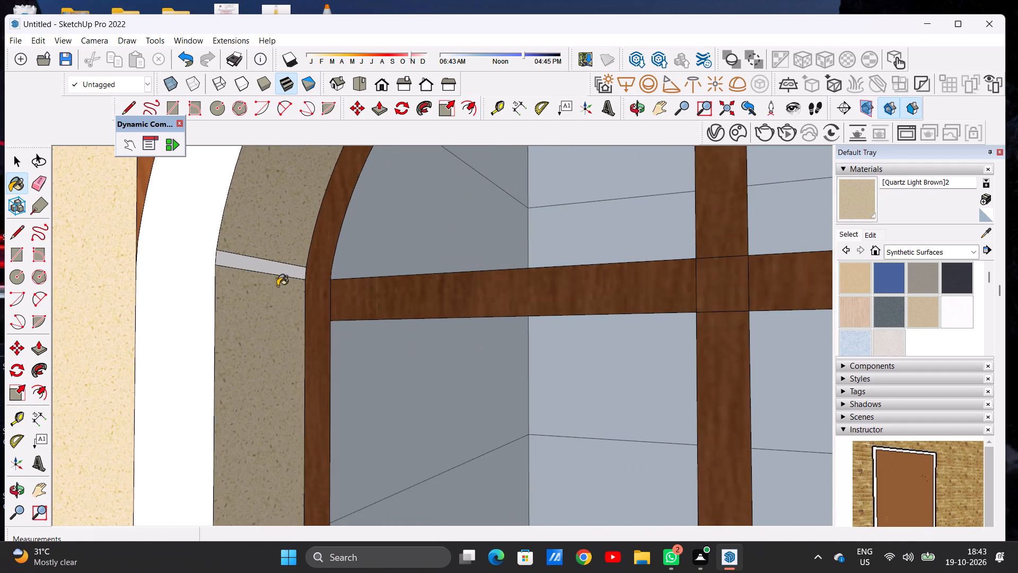
{"action": "scroll", "coordinate": [276, 281], "scroll_direction": "up", "scroll_amount": 2}
{"action": "scroll", "coordinate": [276, 281], "scroll_direction": "down", "scroll_amount": 1}
{"action": "scroll", "coordinate": [276, 281], "scroll_direction": "up", "scroll_amount": 2}
{"action": "left_click", "coordinate": [275, 270]}
Paint the arched window's sill with Quartz Light Brown.
{"action": "scroll", "coordinate": [283, 362], "scroll_direction": "down", "scroll_amount": 13}
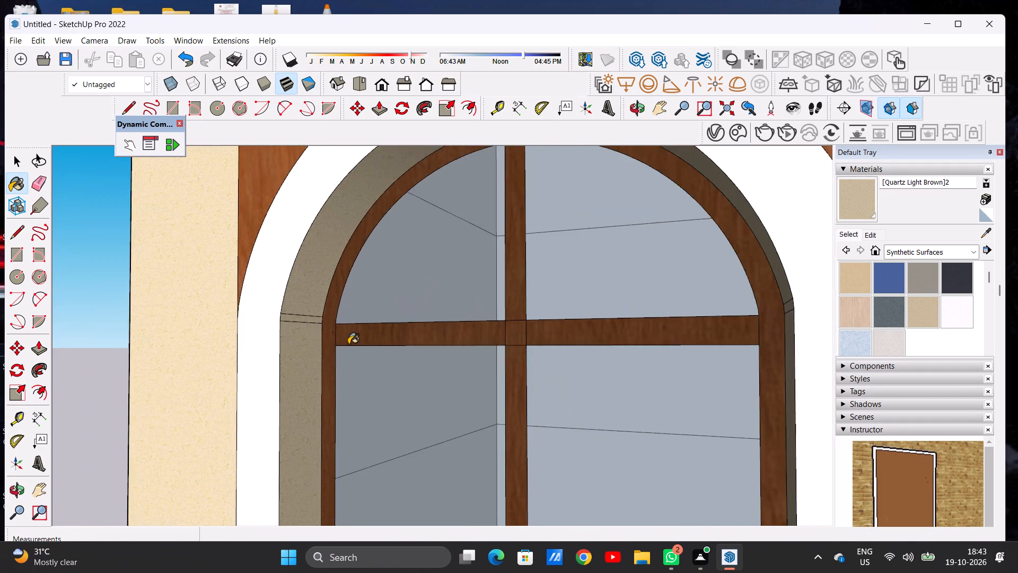
{"action": "scroll", "coordinate": [348, 344], "scroll_direction": "down", "scroll_amount": 19}
{"action": "middle_click_drag", "start_coordinate": [349, 368], "coordinate": [475, 507]}
{"action": "scroll", "coordinate": [295, 388], "scroll_direction": "up", "scroll_amount": 2}
{"action": "scroll", "coordinate": [309, 374], "scroll_direction": "down", "scroll_amount": 1}
{"action": "scroll", "coordinate": [311, 374], "scroll_direction": "up", "scroll_amount": 3}
{"action": "scroll", "coordinate": [313, 374], "scroll_direction": "down", "scroll_amount": 1}
{"action": "scroll", "coordinate": [313, 374], "scroll_direction": "up", "scroll_amount": 1}
{"action": "scroll", "coordinate": [358, 401], "scroll_direction": "up", "scroll_amount": 15}
{"action": "left_click", "coordinate": [351, 400]}
Examine the front facade, side wall, parapet and ground-floor opening for surfaces still lacking material.
{"action": "scroll", "coordinate": [331, 409], "scroll_direction": "down", "scroll_amount": 5}
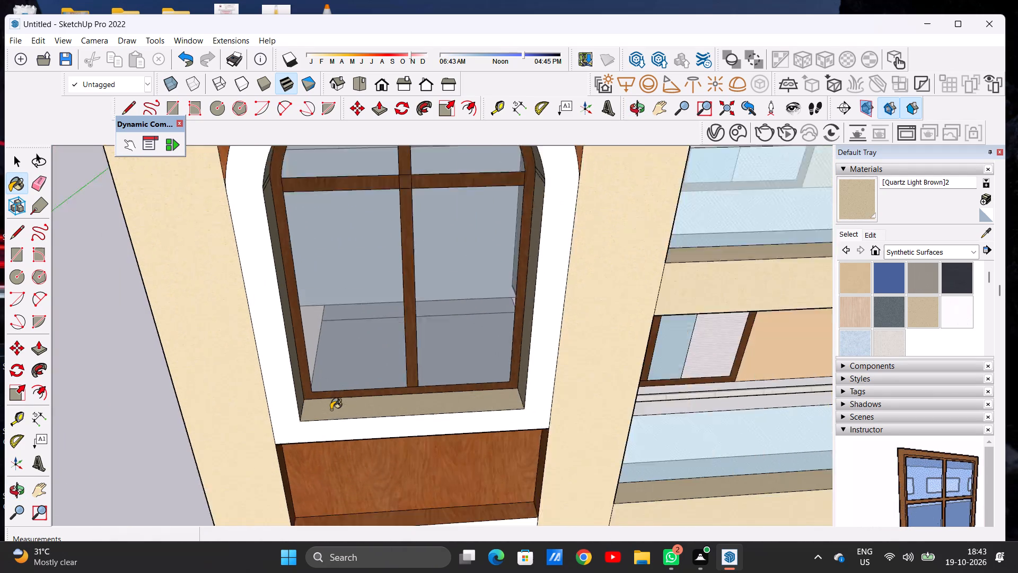
{"action": "scroll", "coordinate": [331, 410], "scroll_direction": "down", "scroll_amount": 20}
{"action": "scroll", "coordinate": [331, 410], "scroll_direction": "down", "scroll_amount": 4}
{"action": "middle_click_drag", "start_coordinate": [389, 449], "coordinate": [388, 358]}
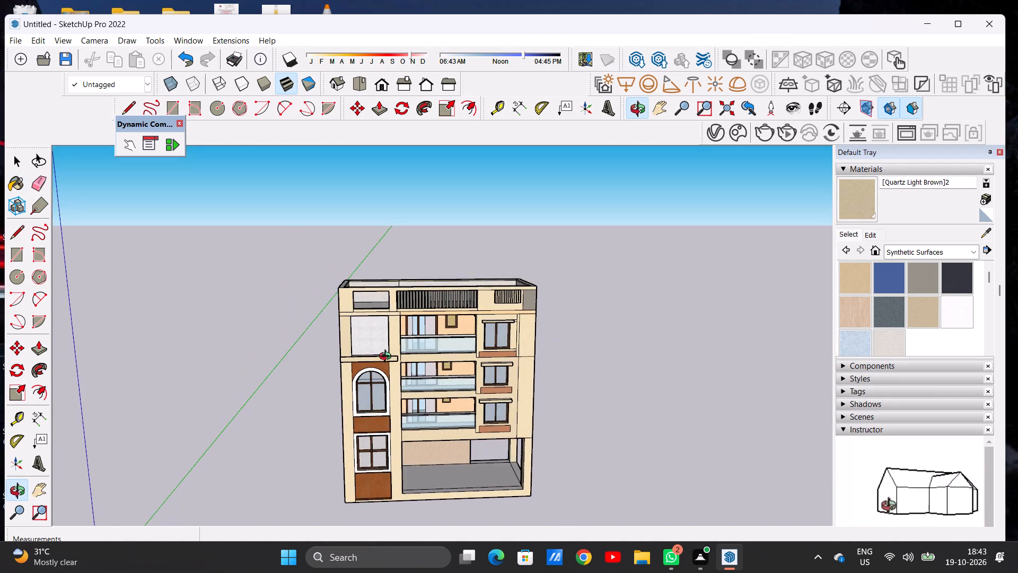
{"action": "middle_click_drag", "start_coordinate": [388, 358], "coordinate": [387, 351]}
{"action": "scroll", "coordinate": [369, 520], "scroll_direction": "up", "scroll_amount": 9}
{"action": "scroll", "coordinate": [402, 509], "scroll_direction": "down", "scroll_amount": 1}
{"action": "scroll", "coordinate": [402, 509], "scroll_direction": "up", "scroll_amount": 3}
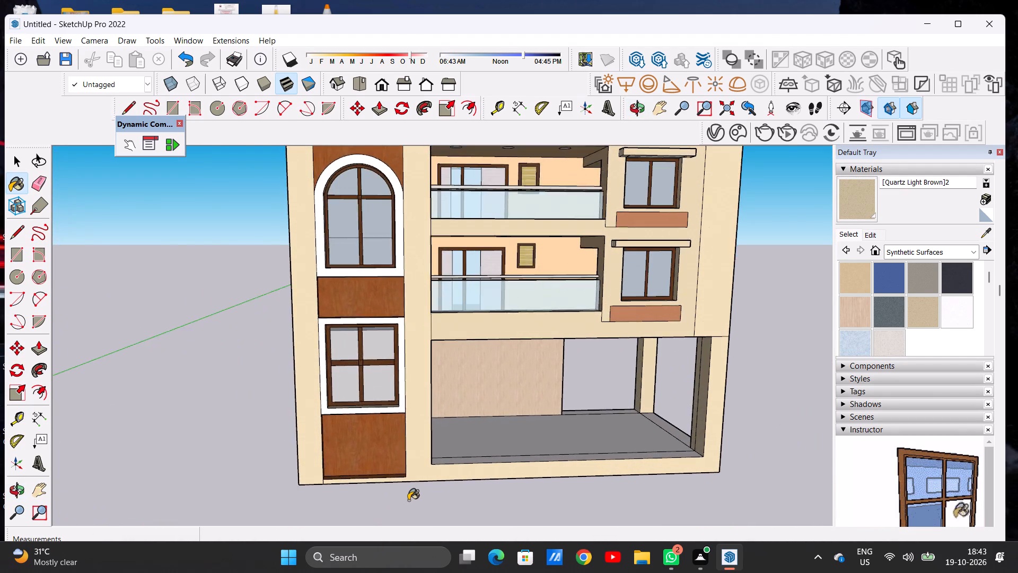
{"action": "scroll", "coordinate": [408, 500], "scroll_direction": "up", "scroll_amount": 8}
{"action": "scroll", "coordinate": [304, 463], "scroll_direction": "down", "scroll_amount": 15}
{"action": "middle_click_drag", "start_coordinate": [529, 408], "coordinate": [483, 397]}
{"action": "scroll", "coordinate": [616, 397], "scroll_direction": "down", "scroll_amount": 6}
{"action": "scroll", "coordinate": [479, 312], "scroll_direction": "up", "scroll_amount": 7}
{"action": "middle_click_drag", "start_coordinate": [495, 318], "coordinate": [278, 323]}
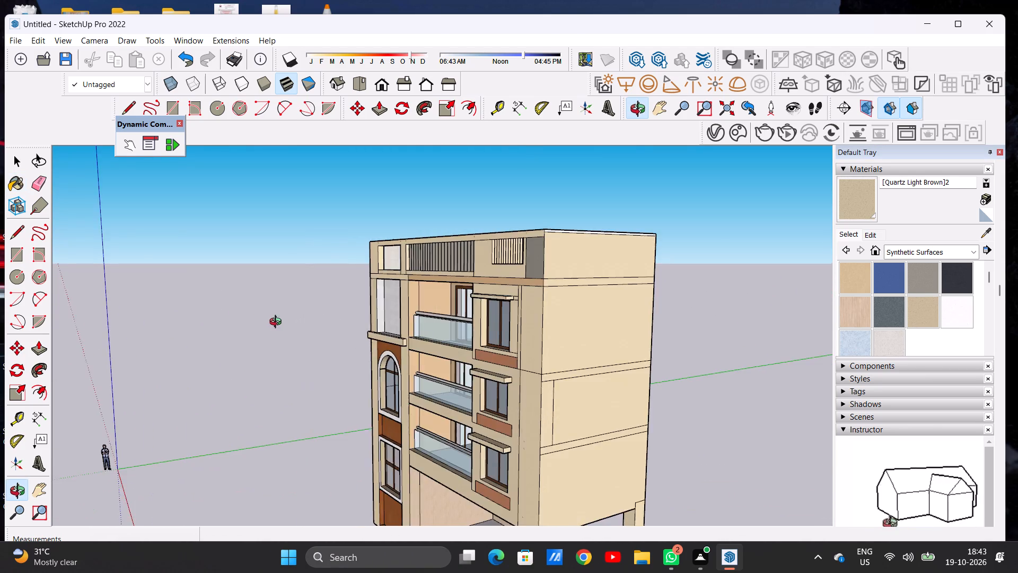
{"action": "middle_click_drag", "start_coordinate": [278, 323], "coordinate": [514, 327]}
{"action": "scroll", "coordinate": [514, 327], "scroll_direction": "down", "scroll_amount": 7}
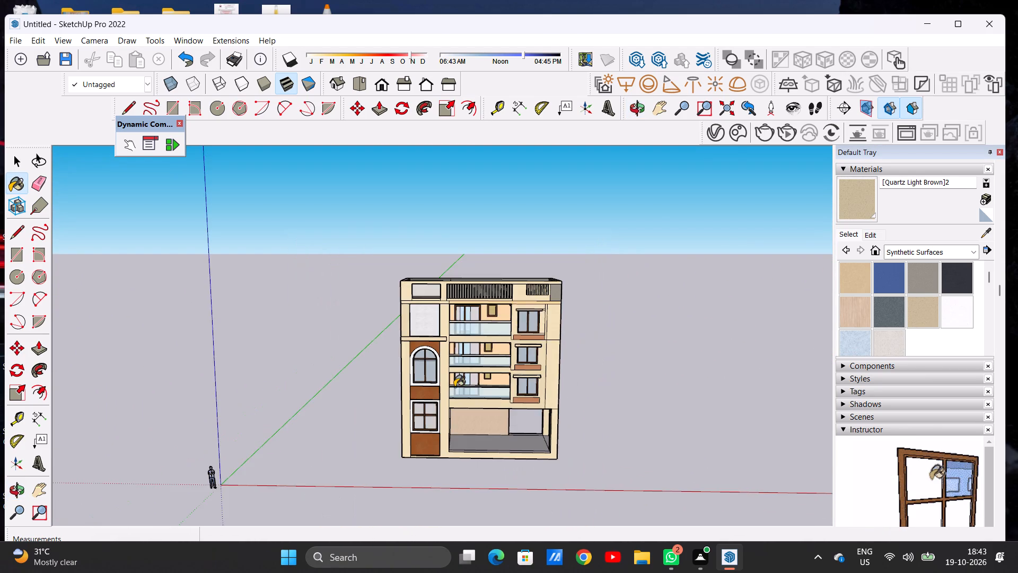
{"action": "scroll", "coordinate": [454, 387], "scroll_direction": "up", "scroll_amount": 14}
{"action": "scroll", "coordinate": [454, 387], "scroll_direction": "down", "scroll_amount": 9}
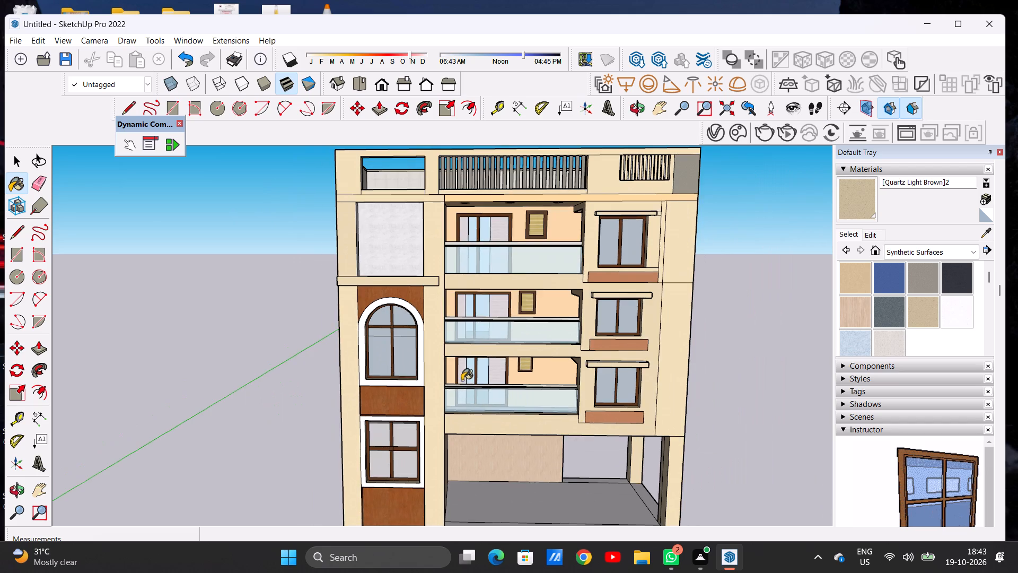
{"action": "scroll", "coordinate": [462, 371], "scroll_direction": "down", "scroll_amount": 6}
{"action": "middle_click_drag", "start_coordinate": [547, 258], "coordinate": [616, 318]}
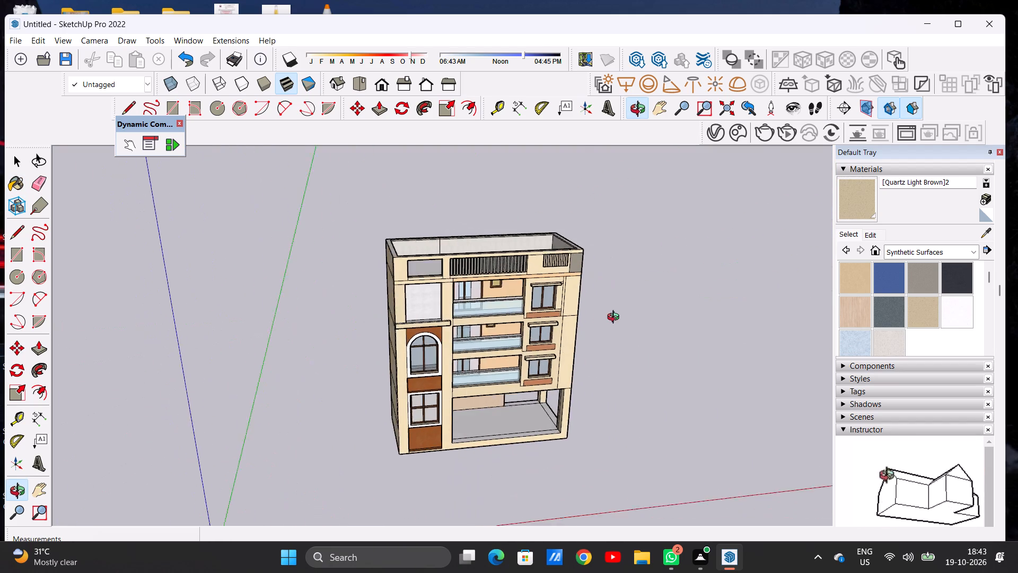
{"action": "middle_click_drag", "start_coordinate": [616, 318], "coordinate": [552, 283]}
{"action": "scroll", "coordinate": [548, 428], "scroll_direction": "up", "scroll_amount": 4}
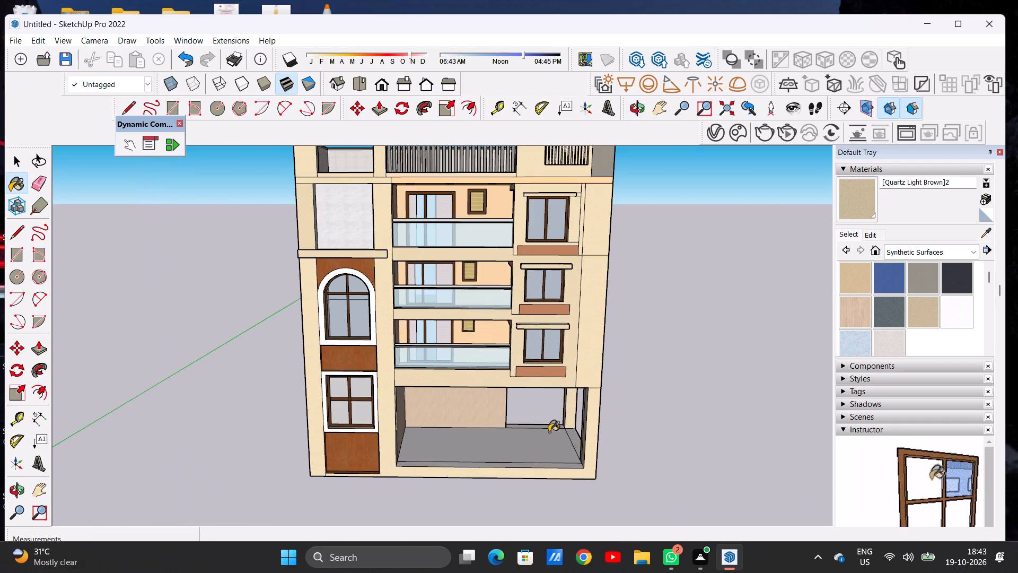
{"action": "middle_click_drag", "start_coordinate": [549, 425], "coordinate": [551, 413]}
{"action": "scroll", "coordinate": [385, 409], "scroll_direction": "down", "scroll_amount": 4}
{"action": "scroll", "coordinate": [451, 462], "scroll_direction": "up", "scroll_amount": 8}
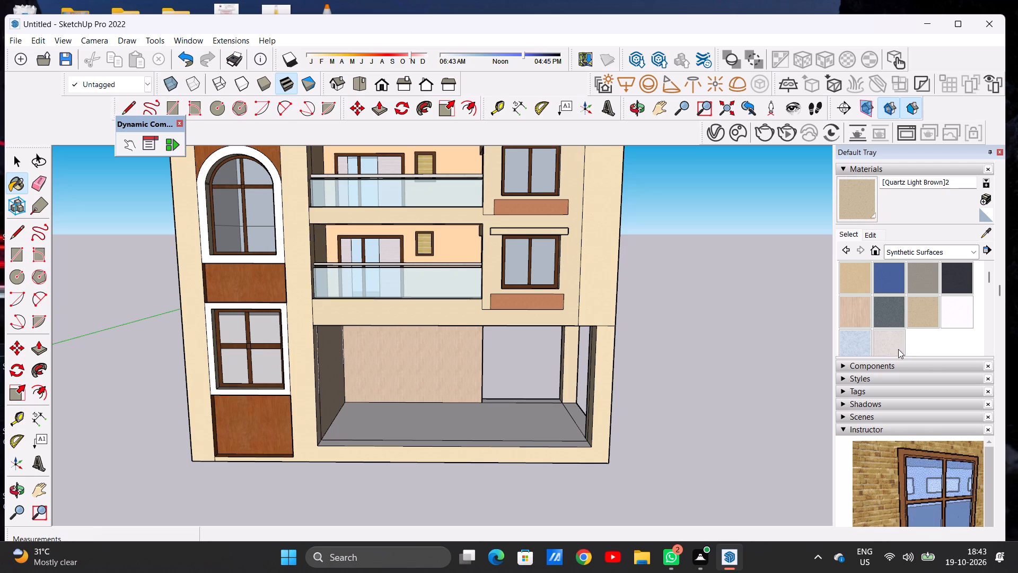
Paint the open ground-floor area's floor and its front edge strip with Marble Carrara Gold Floor Tile from the Tile collection.
{"action": "left_click", "coordinate": [899, 246]}
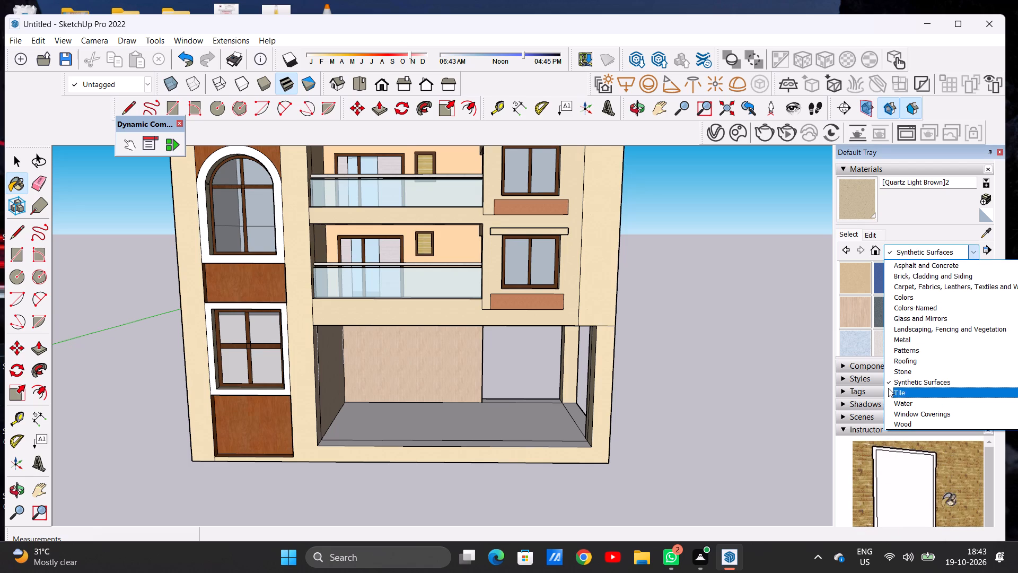
{"action": "left_click", "coordinate": [905, 387]}
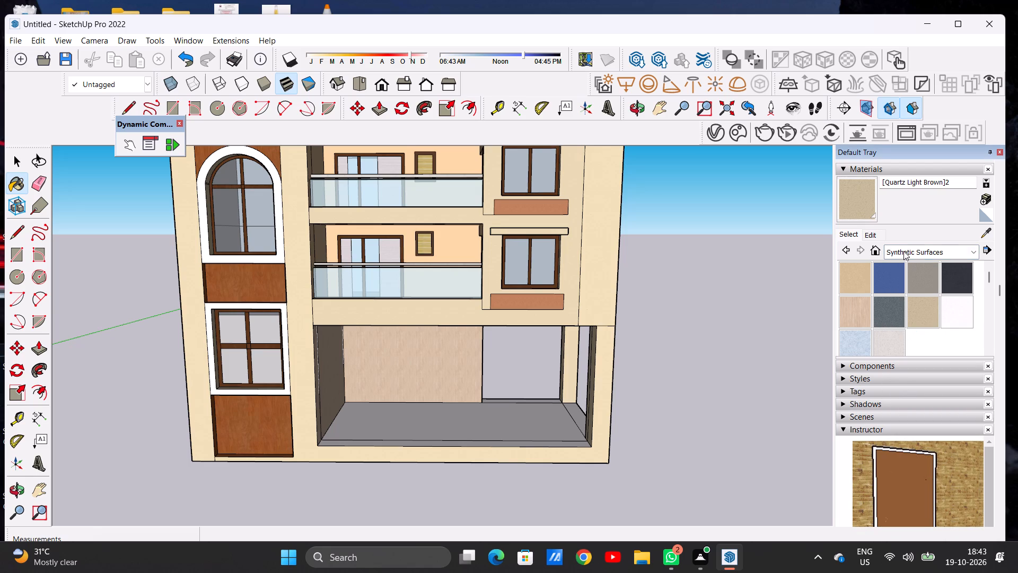
{"action": "left_click", "coordinate": [903, 251]}
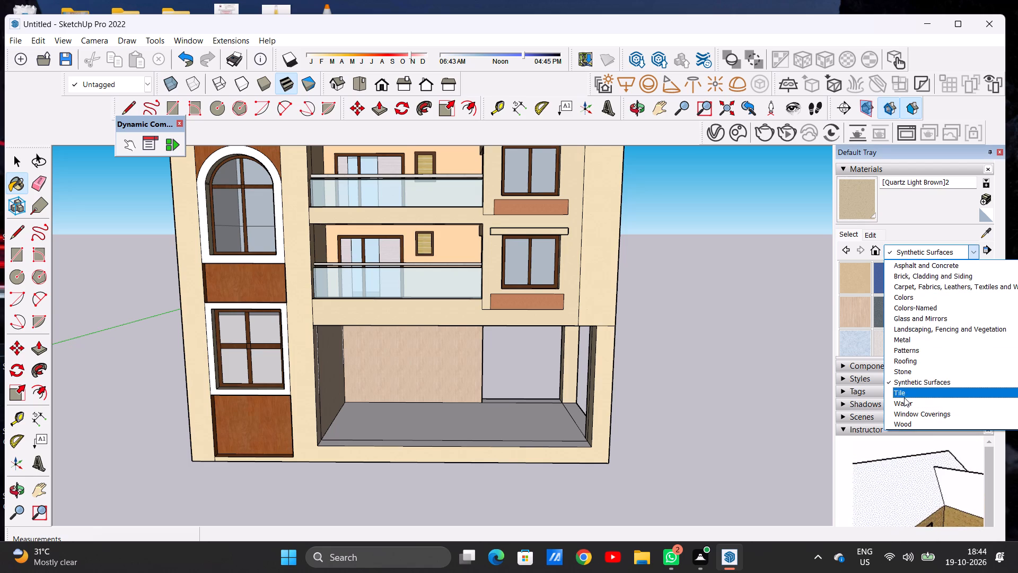
{"action": "left_click", "coordinate": [904, 397]}
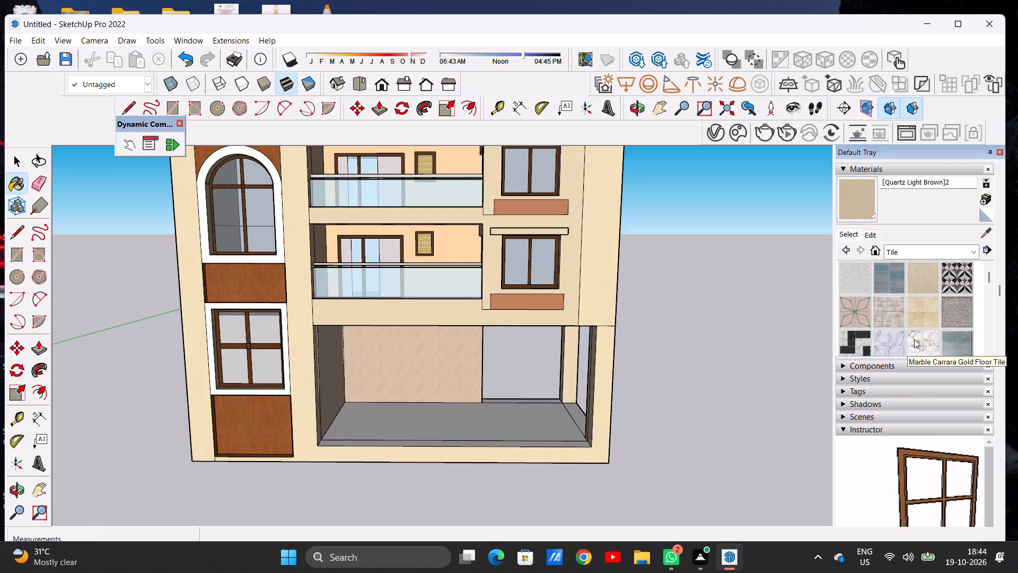
{"action": "left_click", "coordinate": [914, 339]}
{"action": "scroll", "coordinate": [464, 431], "scroll_direction": "up", "scroll_amount": 8}
{"action": "left_click", "coordinate": [464, 432]}
{"action": "left_click", "coordinate": [468, 463]}
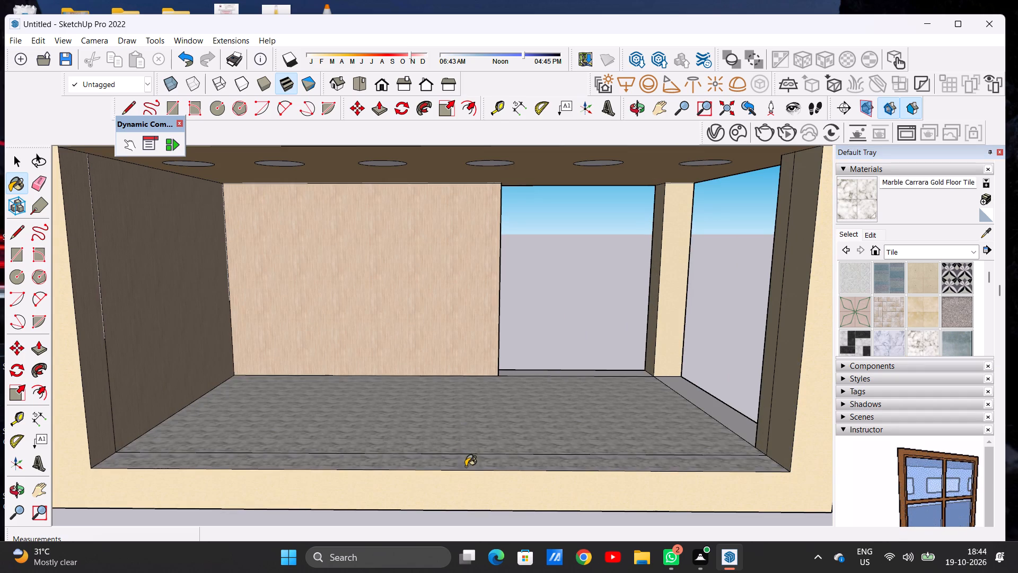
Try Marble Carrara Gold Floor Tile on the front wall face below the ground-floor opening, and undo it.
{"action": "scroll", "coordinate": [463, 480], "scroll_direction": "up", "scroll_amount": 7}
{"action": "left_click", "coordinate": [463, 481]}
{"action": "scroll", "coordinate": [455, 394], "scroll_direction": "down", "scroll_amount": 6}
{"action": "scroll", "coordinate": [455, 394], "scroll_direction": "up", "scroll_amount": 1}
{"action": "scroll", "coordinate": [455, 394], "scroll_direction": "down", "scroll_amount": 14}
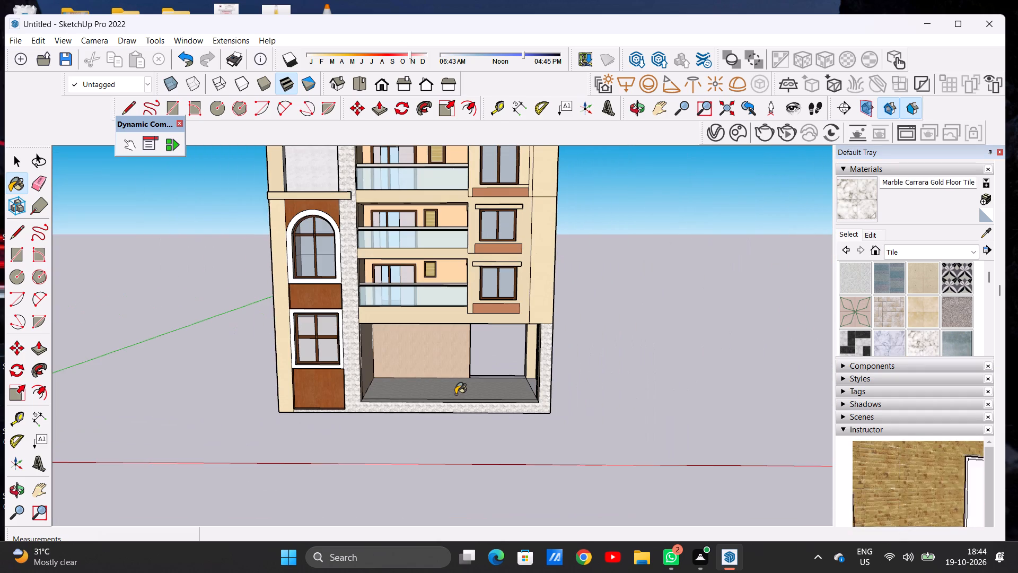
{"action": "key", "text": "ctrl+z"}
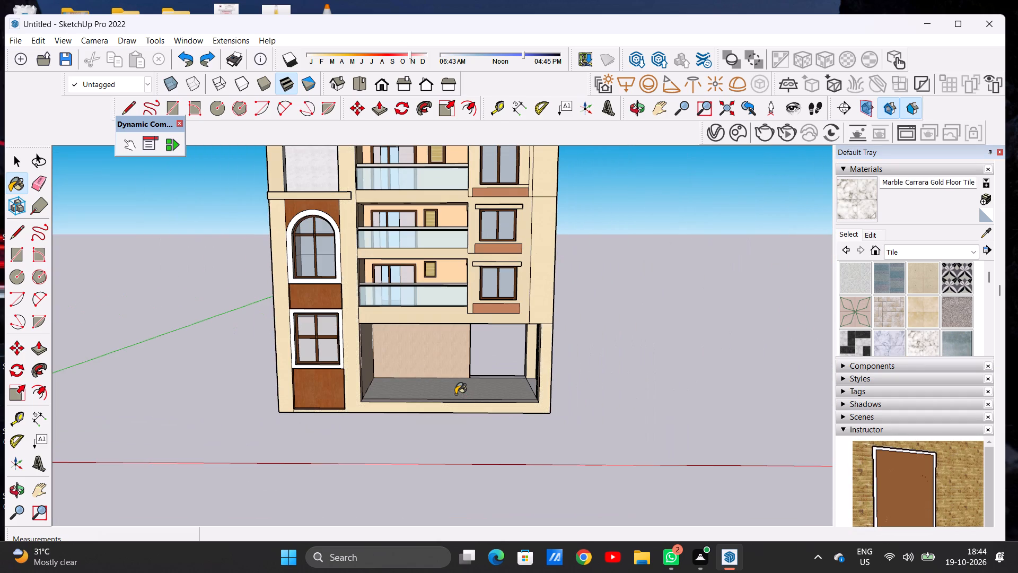
Draw vertical lines from both lower corners of the ground-floor opening to the wall's bottom edge, separating the front band.
{"action": "key", "text": "space"}
{"action": "key", "text": "l"}
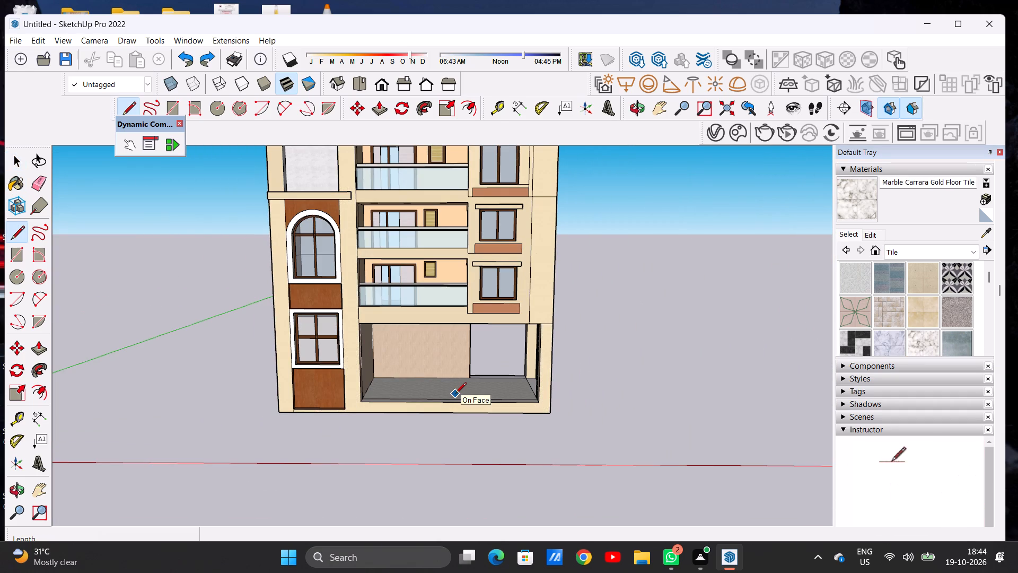
{"action": "scroll", "coordinate": [394, 413], "scroll_direction": "up", "scroll_amount": 11}
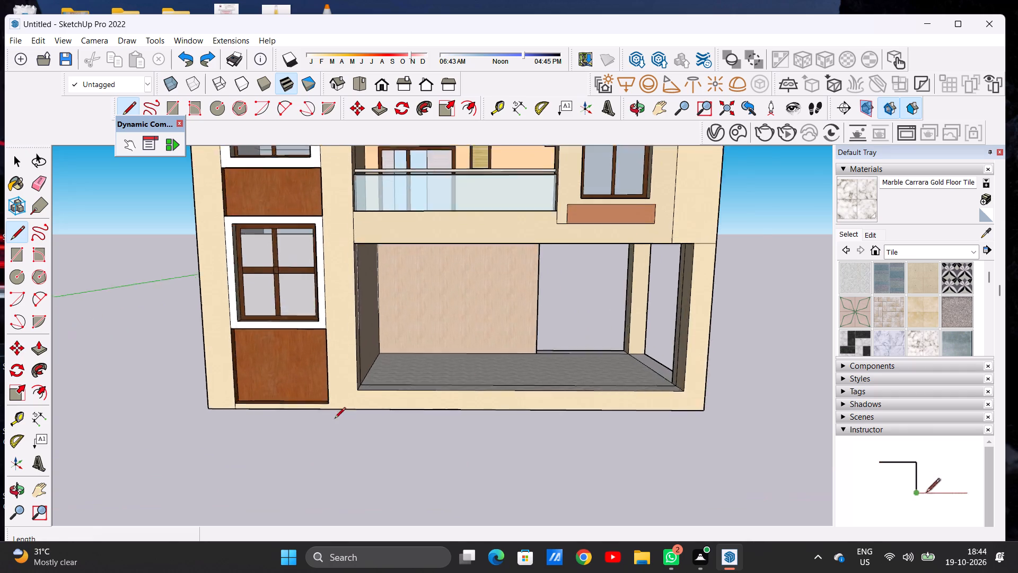
{"action": "scroll", "coordinate": [335, 419], "scroll_direction": "up", "scroll_amount": 7}
{"action": "left_click", "coordinate": [359, 372]}
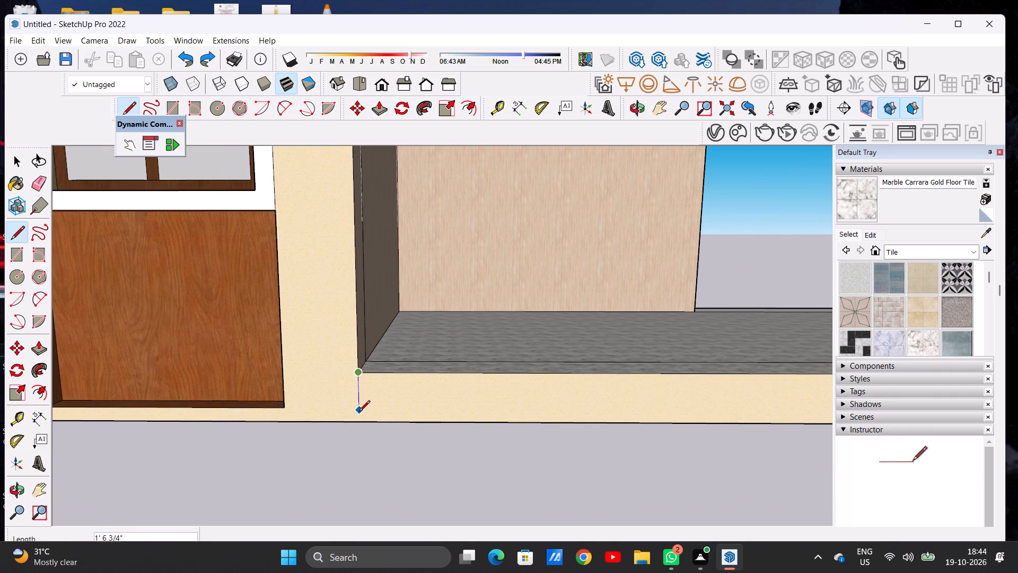
{"action": "left_click", "coordinate": [359, 423]}
{"action": "scroll", "coordinate": [356, 398], "scroll_direction": "down", "scroll_amount": 15}
{"action": "scroll", "coordinate": [642, 427], "scroll_direction": "up", "scroll_amount": 6}
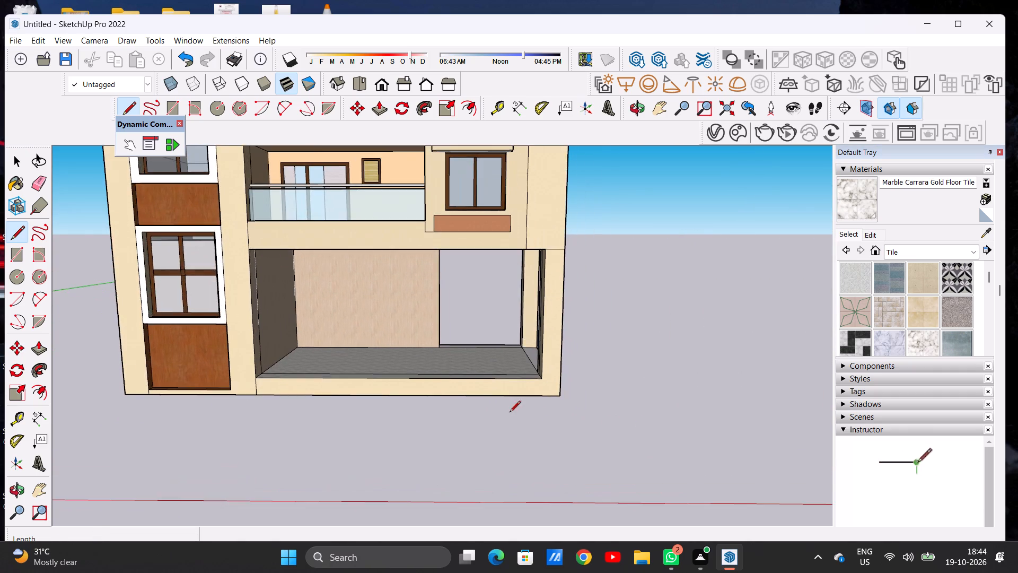
{"action": "scroll", "coordinate": [519, 384], "scroll_direction": "up", "scroll_amount": 17}
{"action": "left_click", "coordinate": [556, 389]}
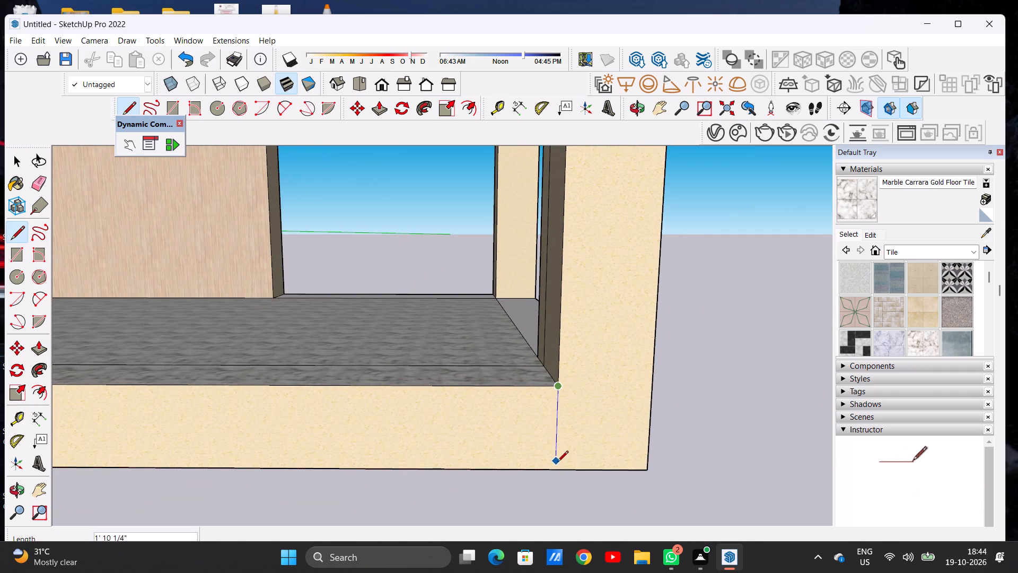
{"action": "left_click", "coordinate": [555, 468]}
Paint the separated front band below the ground-floor opening with Marble Carrara Gold Floor Tile.
{"action": "left_click", "coordinate": [919, 332]}
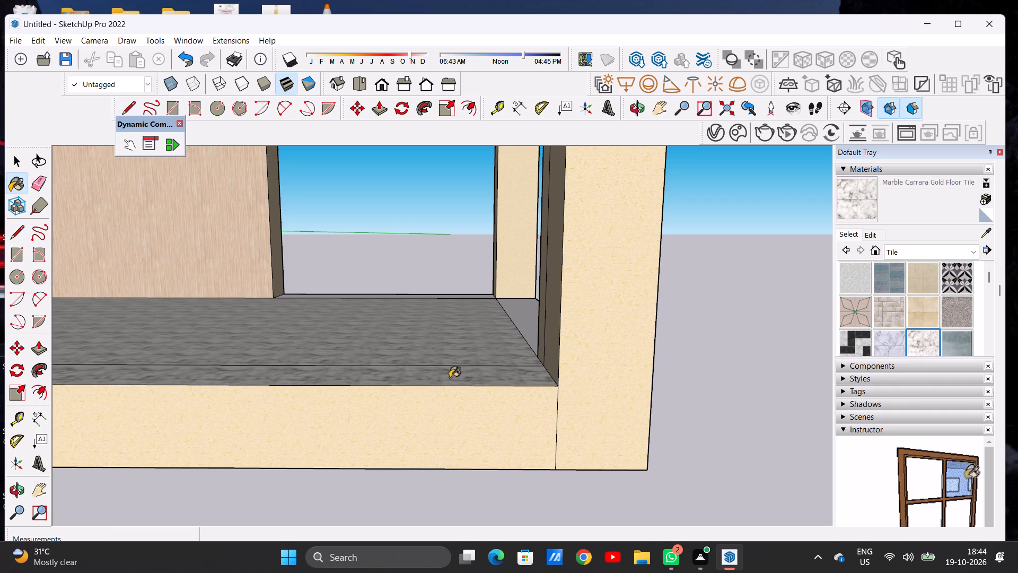
{"action": "left_click", "coordinate": [444, 406]}
Paint the sills of the ground floor's side and rear openings with Marble Carrara Gold Floor Tile.
{"action": "scroll", "coordinate": [471, 404], "scroll_direction": "down", "scroll_amount": 20}
{"action": "middle_click_drag", "start_coordinate": [445, 378], "coordinate": [237, 383]}
{"action": "middle_click_drag", "start_coordinate": [579, 401], "coordinate": [495, 465]}
{"action": "scroll", "coordinate": [465, 413], "scroll_direction": "up", "scroll_amount": 15}
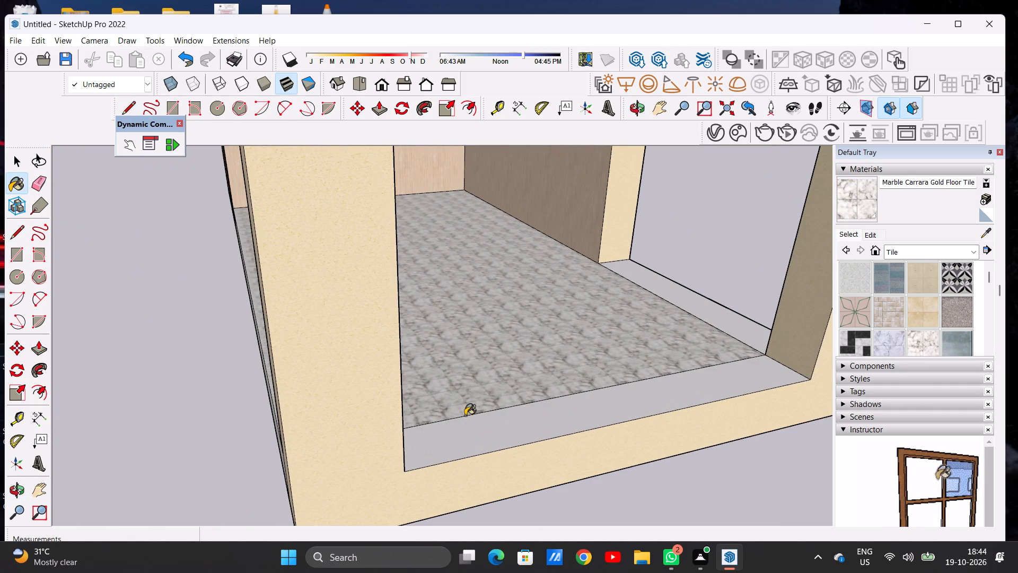
{"action": "left_click", "coordinate": [462, 427]}
{"action": "scroll", "coordinate": [447, 422], "scroll_direction": "down", "scroll_amount": 9}
{"action": "scroll", "coordinate": [524, 360], "scroll_direction": "up", "scroll_amount": 14}
{"action": "left_click", "coordinate": [611, 346]}
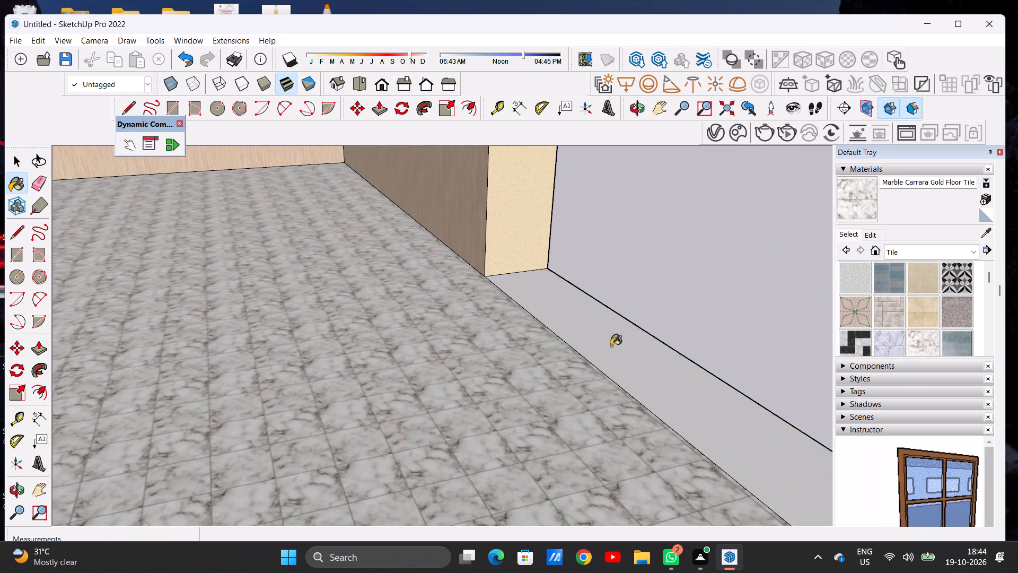
Paint the white inner face of the corner pillar in the side opening with 0036_BurlyWood from Colors-Named.
{"action": "scroll", "coordinate": [387, 410], "scroll_direction": "down", "scroll_amount": 6}
{"action": "scroll", "coordinate": [387, 410], "scroll_direction": "up", "scroll_amount": 1}
{"action": "scroll", "coordinate": [387, 410], "scroll_direction": "down", "scroll_amount": 19}
{"action": "scroll", "coordinate": [533, 403], "scroll_direction": "up", "scroll_amount": 1}
{"action": "middle_click_drag", "start_coordinate": [533, 403], "coordinate": [342, 405]}
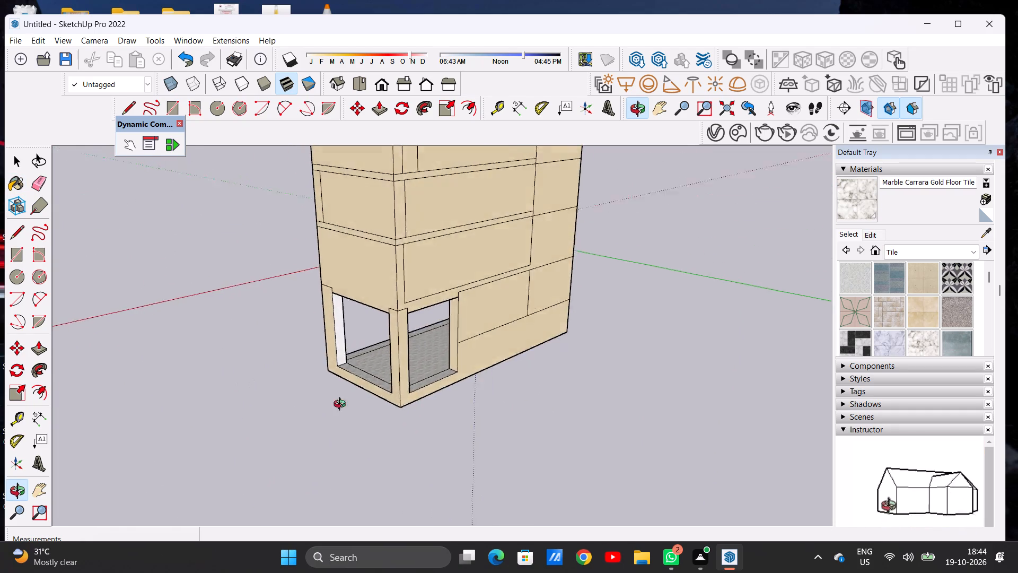
{"action": "middle_click_drag", "start_coordinate": [342, 405], "coordinate": [538, 389]}
{"action": "middle_click_drag", "start_coordinate": [402, 388], "coordinate": [127, 395]}
{"action": "scroll", "coordinate": [291, 351], "scroll_direction": "up", "scroll_amount": 5}
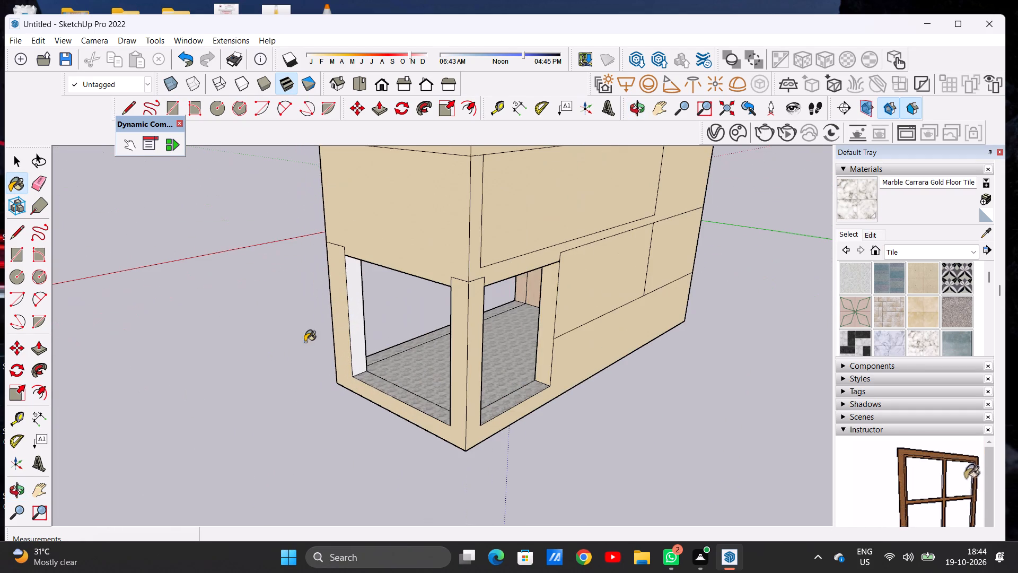
{"action": "left_click", "coordinate": [905, 257]}
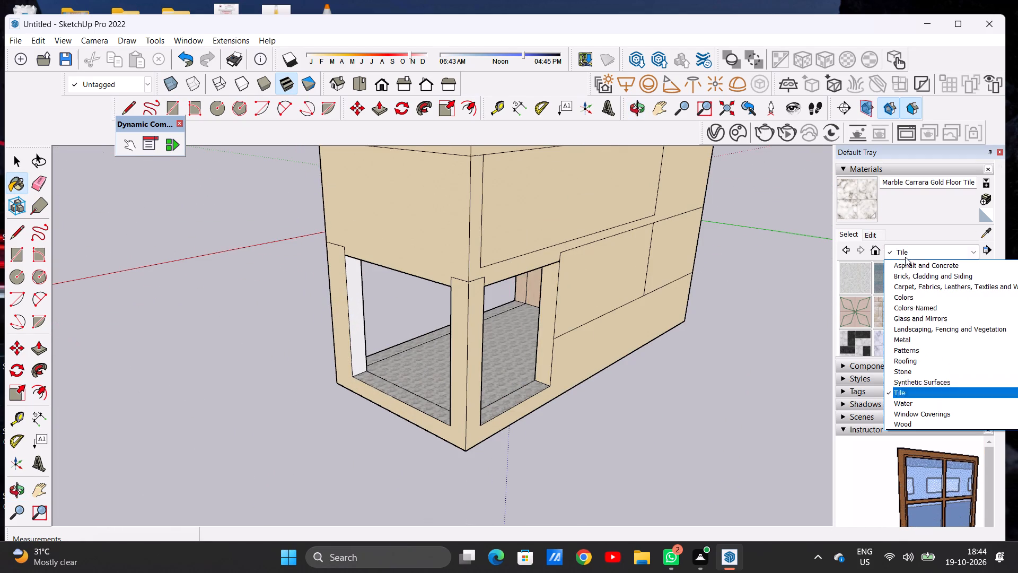
{"action": "left_click", "coordinate": [912, 307]}
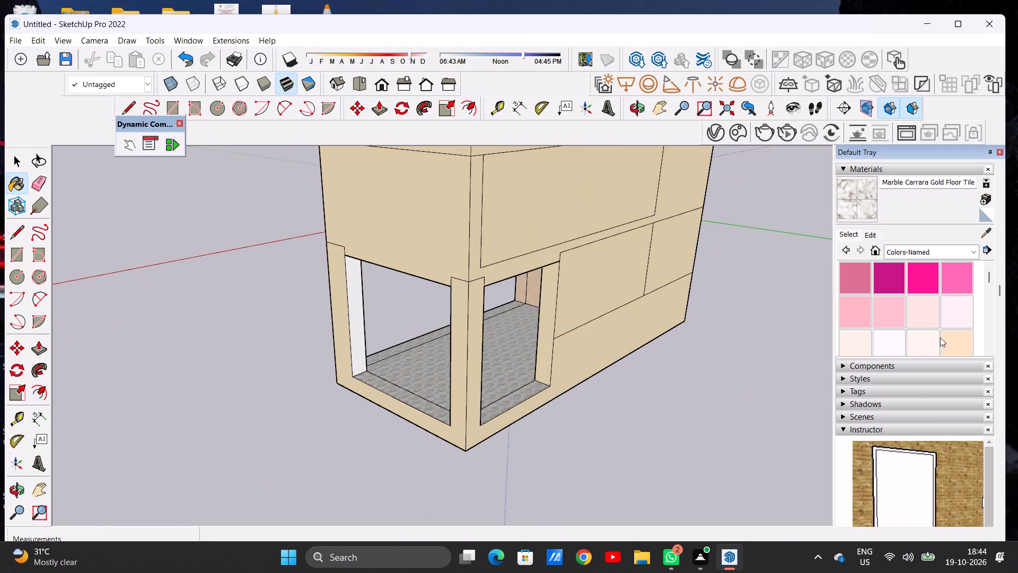
{"action": "scroll", "coordinate": [929, 320], "scroll_direction": "down", "scroll_amount": 4}
{"action": "left_click", "coordinate": [947, 300]}
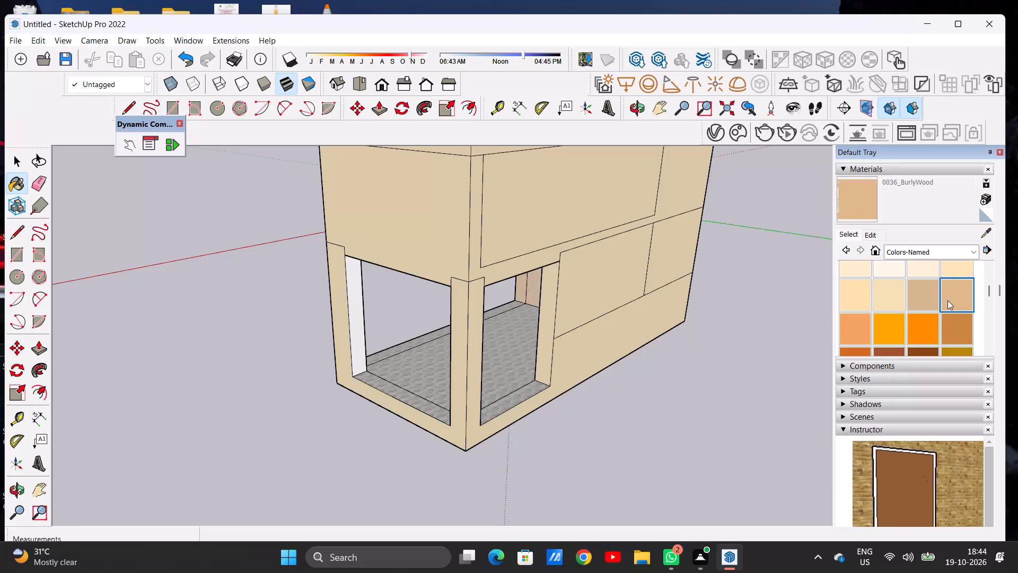
{"action": "scroll", "coordinate": [376, 352], "scroll_direction": "up", "scroll_amount": 7}
{"action": "left_click", "coordinate": [336, 346]}
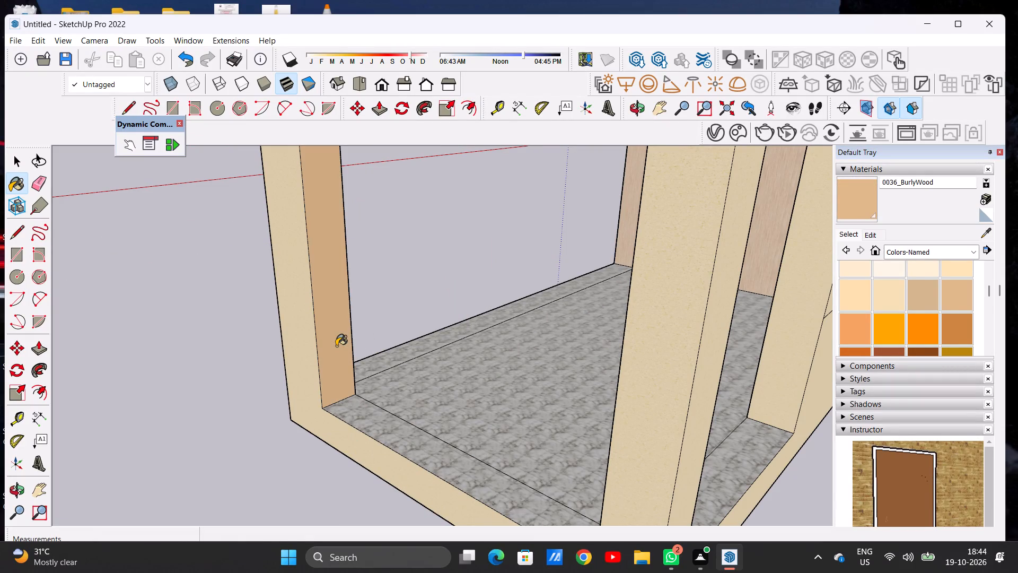
{"action": "key", "text": "space"}
Examine the front facade, balconies, ground floor and roof terrace from several angles.
{"action": "scroll", "coordinate": [383, 392], "scroll_direction": "down", "scroll_amount": 18}
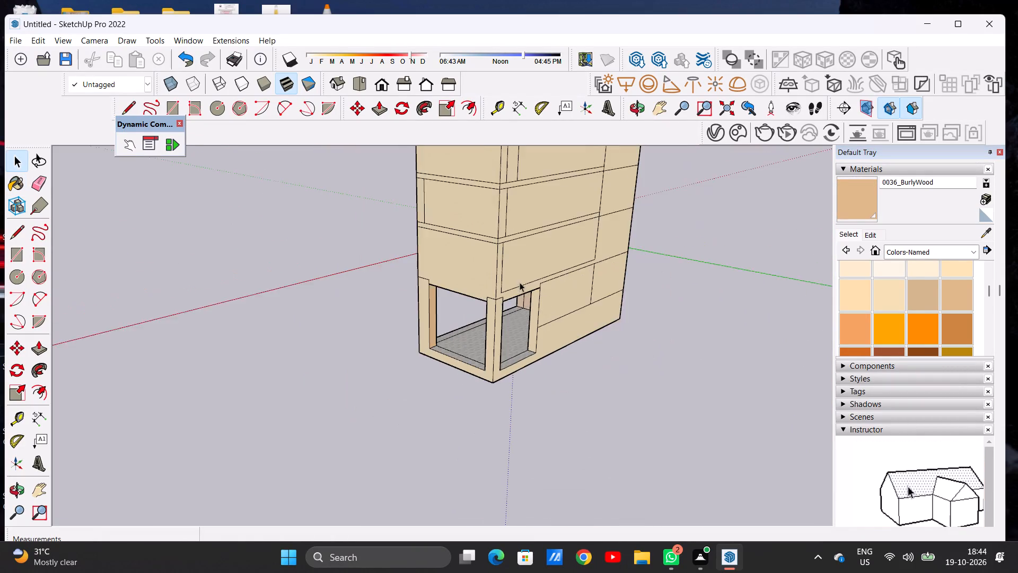
{"action": "middle_click_drag", "start_coordinate": [367, 319], "coordinate": [553, 322]}
{"action": "middle_click_drag", "start_coordinate": [242, 300], "coordinate": [652, 281]}
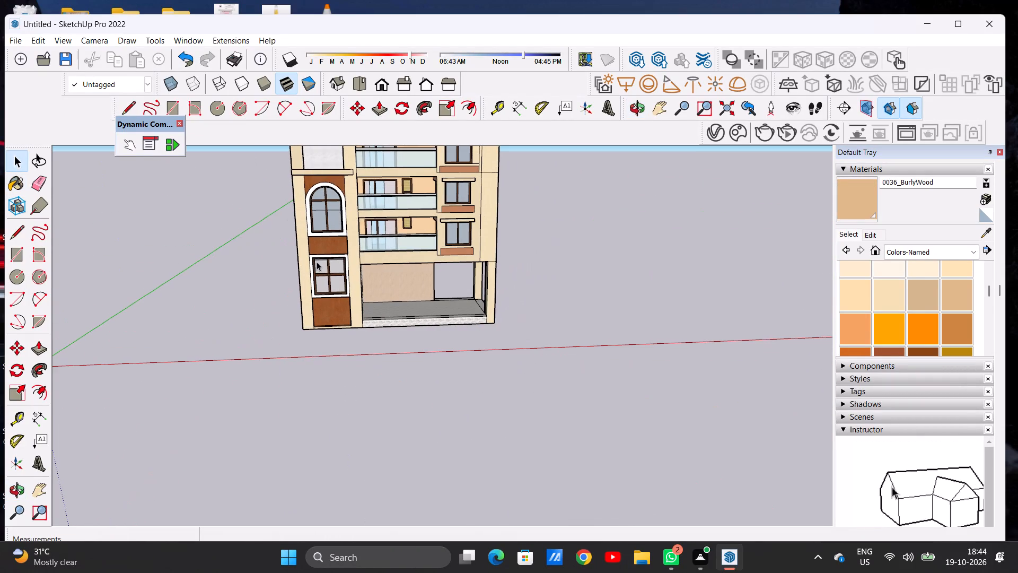
{"action": "scroll", "coordinate": [383, 344], "scroll_direction": "down", "scroll_amount": 11}
{"action": "scroll", "coordinate": [380, 259], "scroll_direction": "up", "scroll_amount": 6}
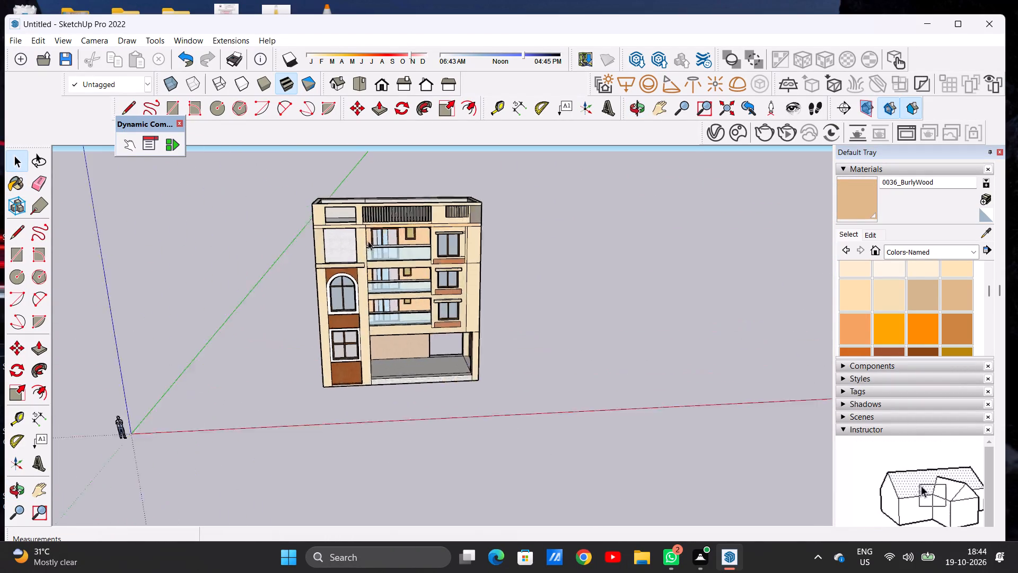
{"action": "middle_click_drag", "start_coordinate": [391, 312], "coordinate": [389, 295]}
{"action": "scroll", "coordinate": [367, 340], "scroll_direction": "up", "scroll_amount": 7}
{"action": "scroll", "coordinate": [309, 306], "scroll_direction": "down", "scroll_amount": 7}
{"action": "middle_click_drag", "start_coordinate": [405, 231], "coordinate": [413, 273]}
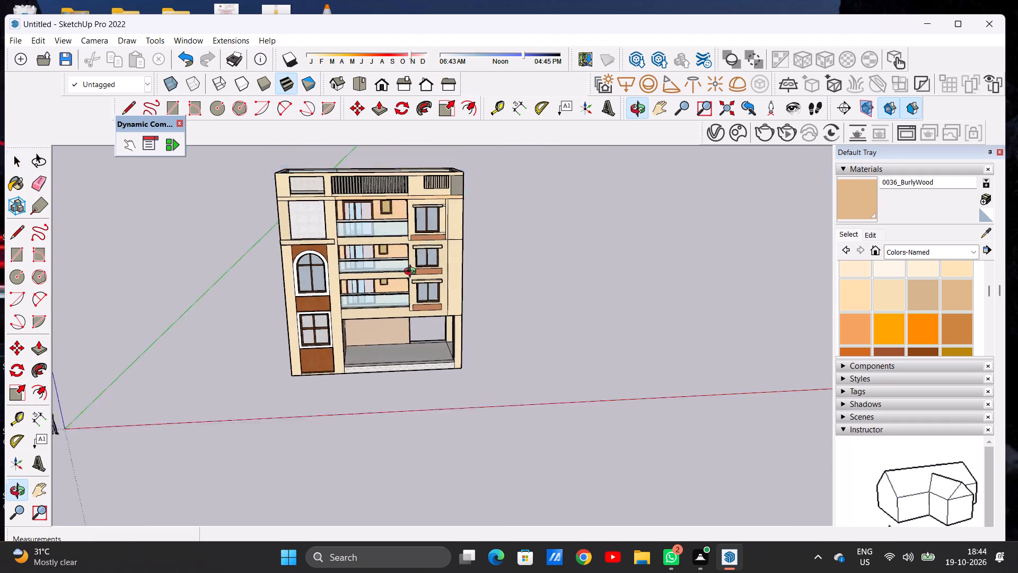
{"action": "middle_click_drag", "start_coordinate": [413, 273], "coordinate": [396, 358]}
{"action": "scroll", "coordinate": [344, 228], "scroll_direction": "up", "scroll_amount": 11}
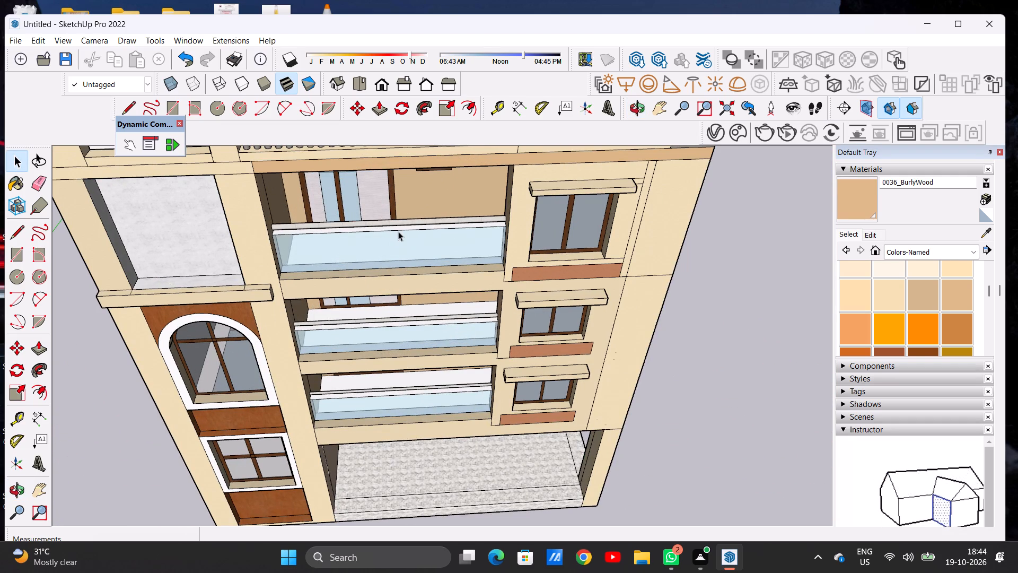
{"action": "scroll", "coordinate": [393, 228], "scroll_direction": "down", "scroll_amount": 14}
{"action": "middle_click_drag", "start_coordinate": [402, 188], "coordinate": [270, 279]}
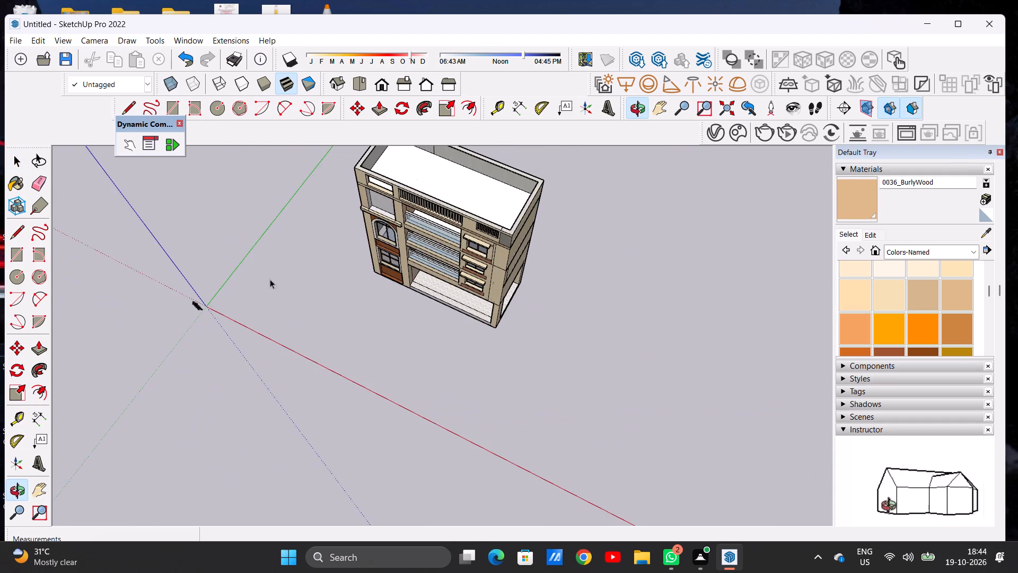
{"action": "scroll", "coordinate": [418, 241], "scroll_direction": "down", "scroll_amount": 7}
{"action": "scroll", "coordinate": [432, 212], "scroll_direction": "up", "scroll_amount": 11}
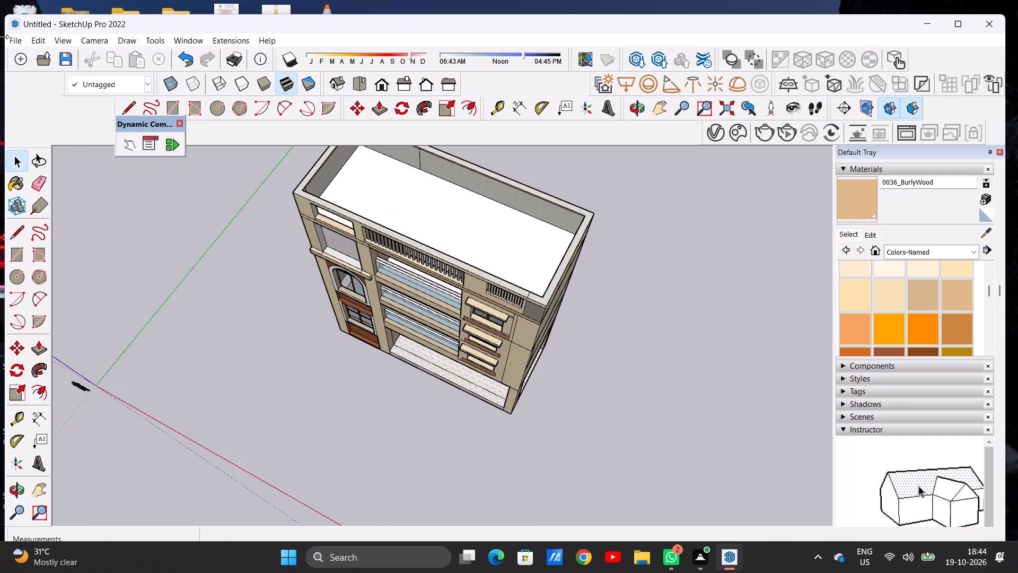
Import the Flora+17 plant model from Downloads and place it near the rear corner of the roof terrace.
{"action": "left_click", "coordinate": [13, 38]}
{"action": "left_click", "coordinate": [62, 254]}
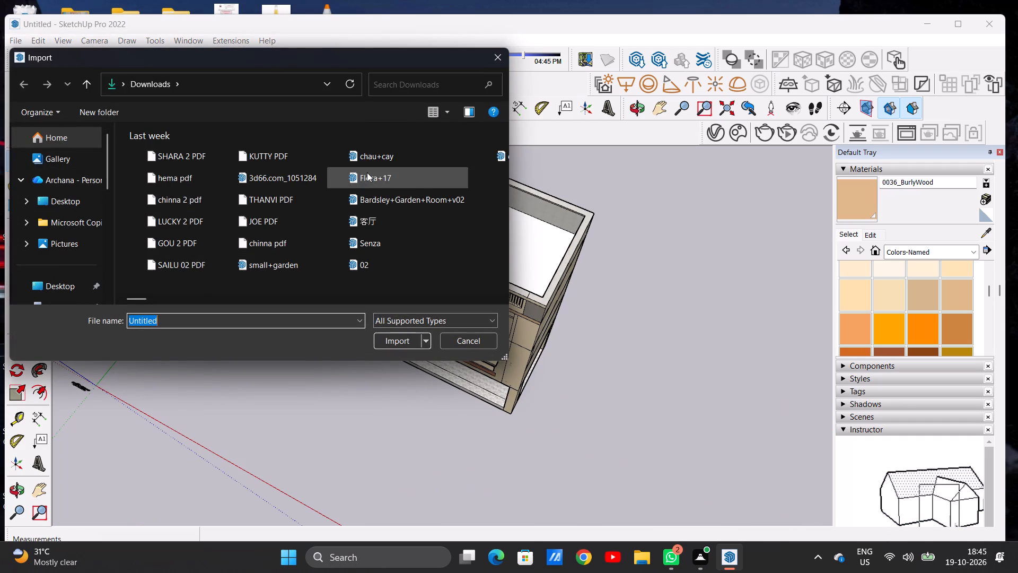
{"action": "double_click", "coordinate": [381, 178]}
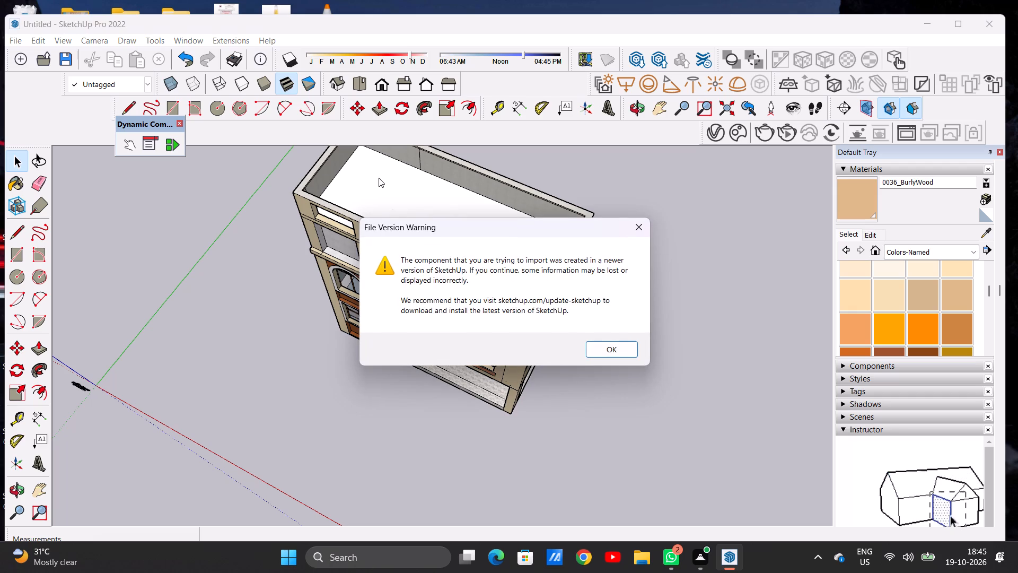
{"action": "left_click", "coordinate": [617, 350]}
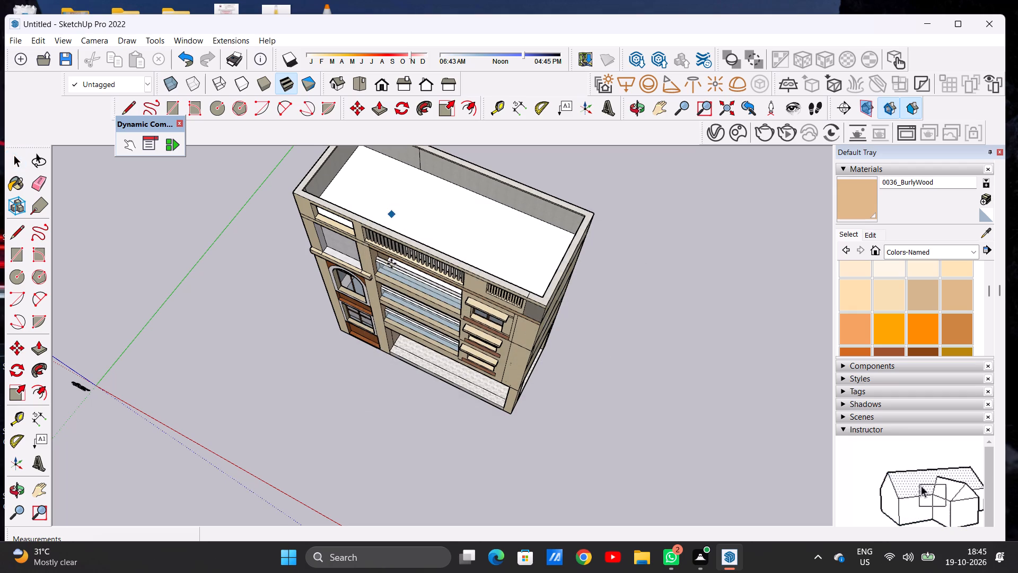
{"action": "scroll", "coordinate": [357, 317], "scroll_direction": "down", "scroll_amount": 14}
{"action": "scroll", "coordinate": [338, 235], "scroll_direction": "up", "scroll_amount": 1}
{"action": "scroll", "coordinate": [338, 233], "scroll_direction": "down", "scroll_amount": 1}
{"action": "scroll", "coordinate": [338, 233], "scroll_direction": "up", "scroll_amount": 6}
{"action": "scroll", "coordinate": [332, 290], "scroll_direction": "up", "scroll_amount": 3}
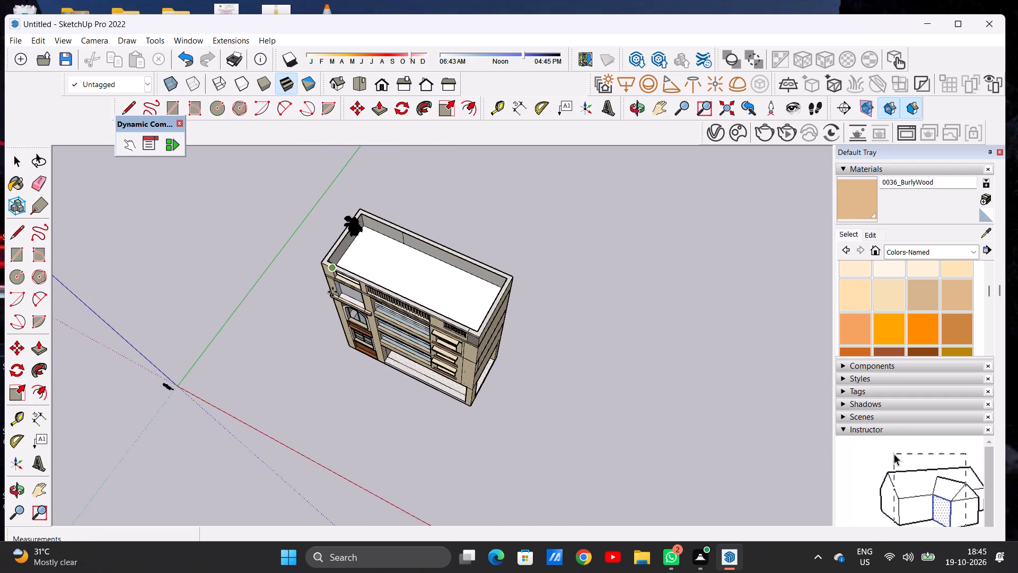
{"action": "scroll", "coordinate": [332, 292], "scroll_direction": "up", "scroll_amount": 9}
{"action": "scroll", "coordinate": [348, 282], "scroll_direction": "down", "scroll_amount": 1}
{"action": "scroll", "coordinate": [363, 255], "scroll_direction": "up", "scroll_amount": 1}
{"action": "scroll", "coordinate": [363, 255], "scroll_direction": "down", "scroll_amount": 1}
{"action": "scroll", "coordinate": [363, 255], "scroll_direction": "up", "scroll_amount": 13}
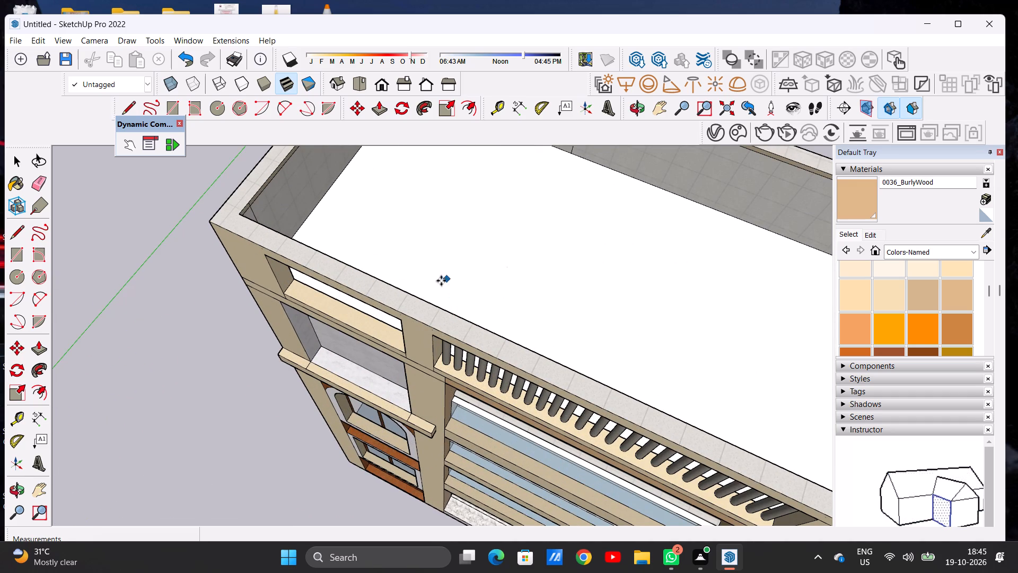
{"action": "scroll", "coordinate": [440, 310], "scroll_direction": "down", "scroll_amount": 17}
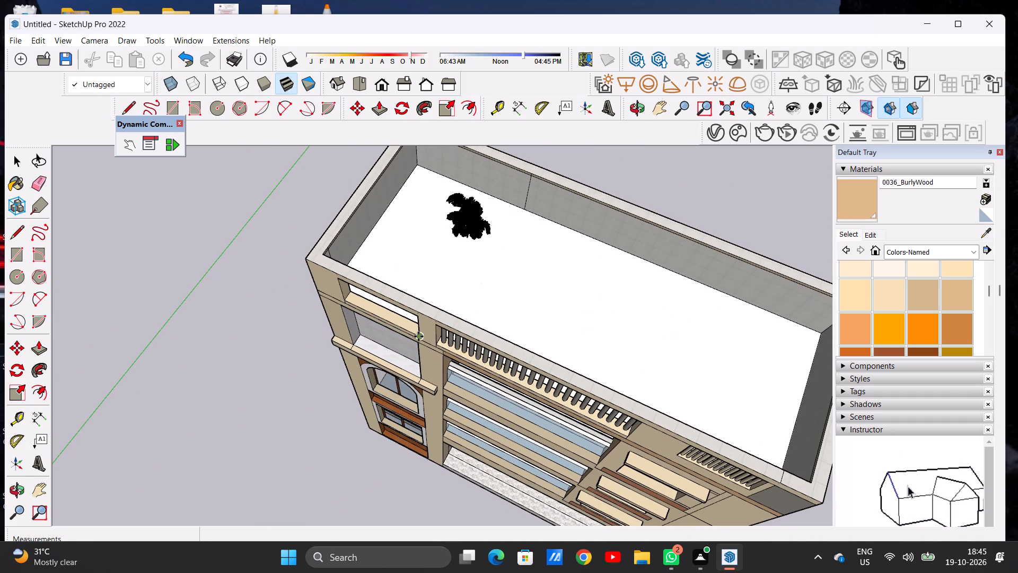
{"action": "left_click", "coordinate": [411, 320]}
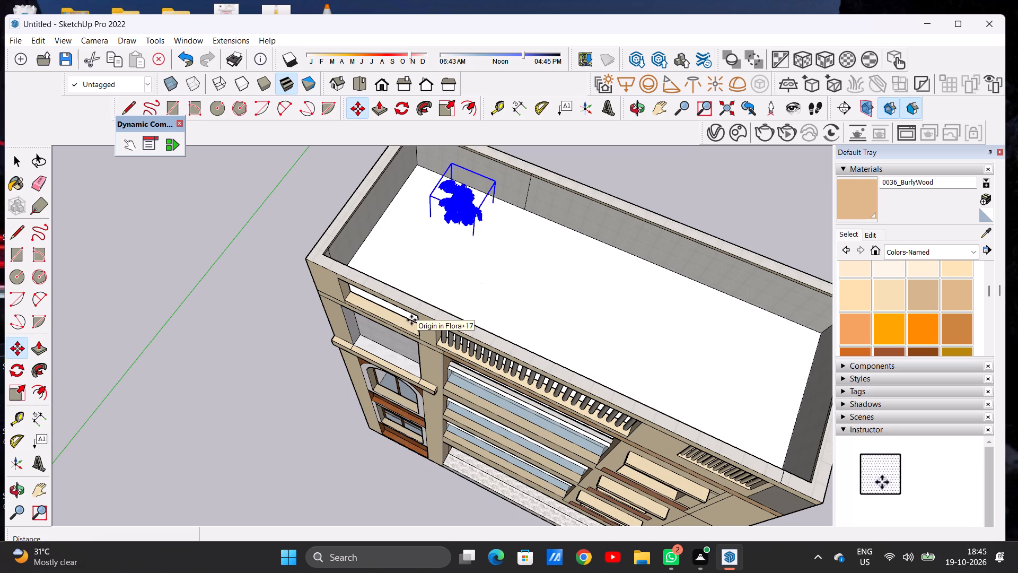
{"action": "key", "text": "space"}
Move the plant about 4' straight up on the blue axis so its pot clears the roof terrace floor.
{"action": "scroll", "coordinate": [415, 294], "scroll_direction": "down", "scroll_amount": 9}
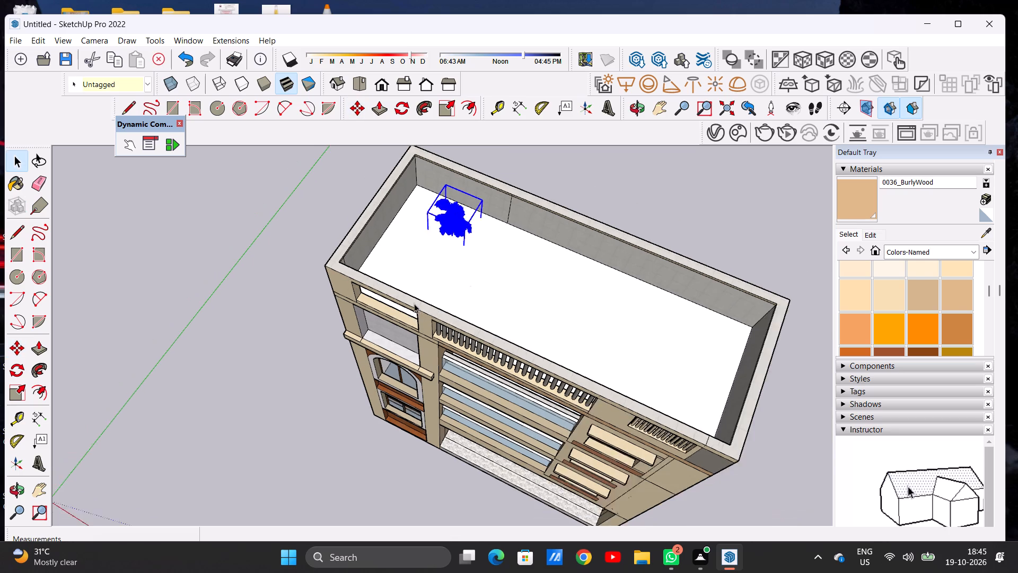
{"action": "scroll", "coordinate": [414, 303], "scroll_direction": "down", "scroll_amount": 1}
{"action": "middle_click_drag", "start_coordinate": [444, 250], "coordinate": [462, 188]}
{"action": "scroll", "coordinate": [455, 242], "scroll_direction": "up", "scroll_amount": 12}
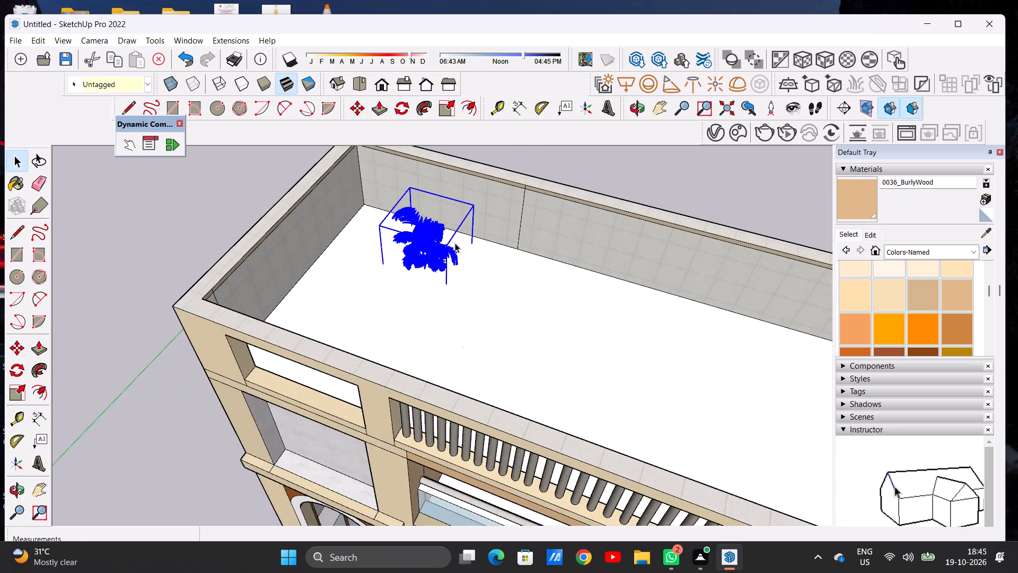
{"action": "left_click", "coordinate": [362, 112]}
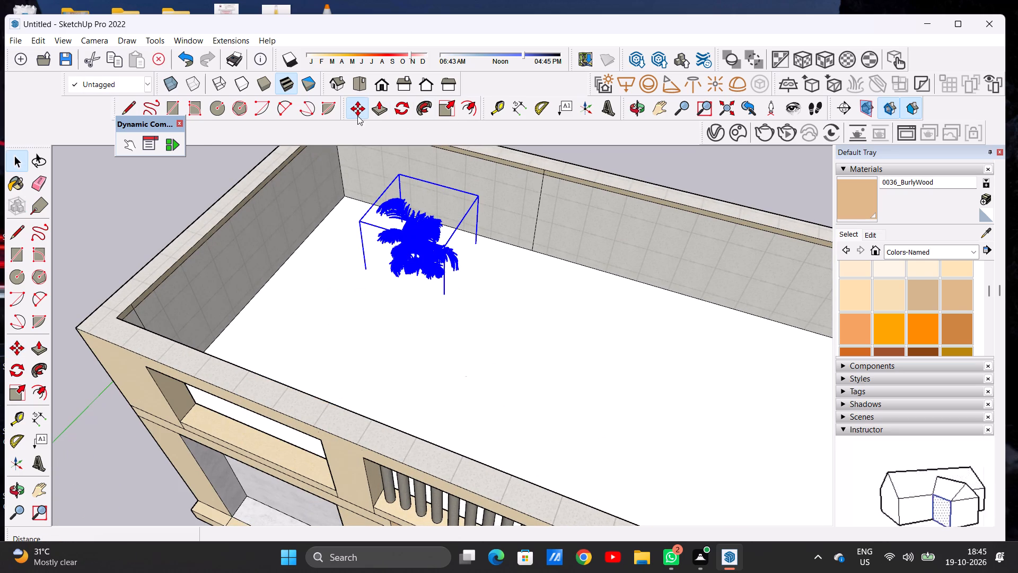
{"action": "left_click", "coordinate": [441, 248]}
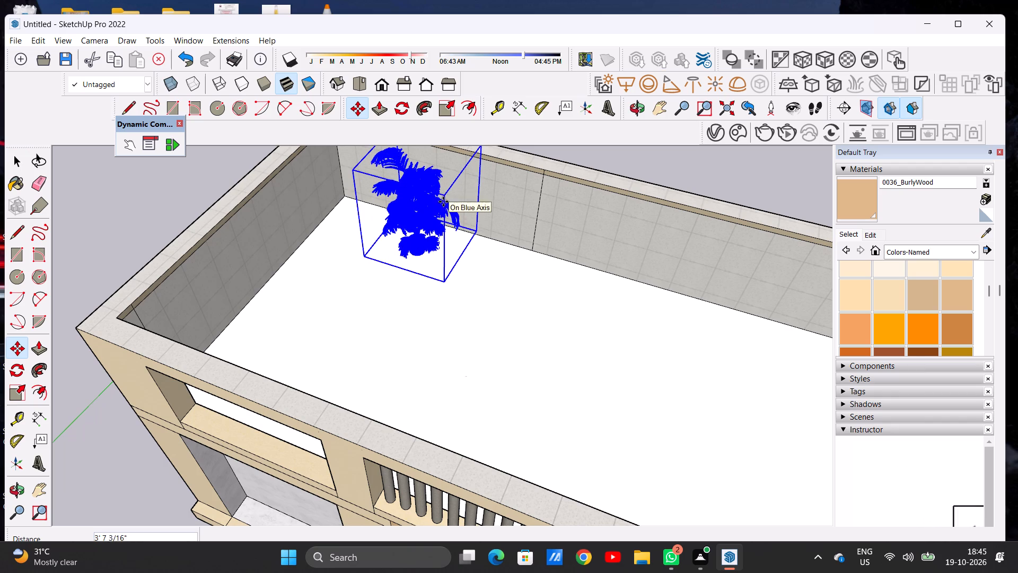
{"action": "left_click", "coordinate": [442, 196]}
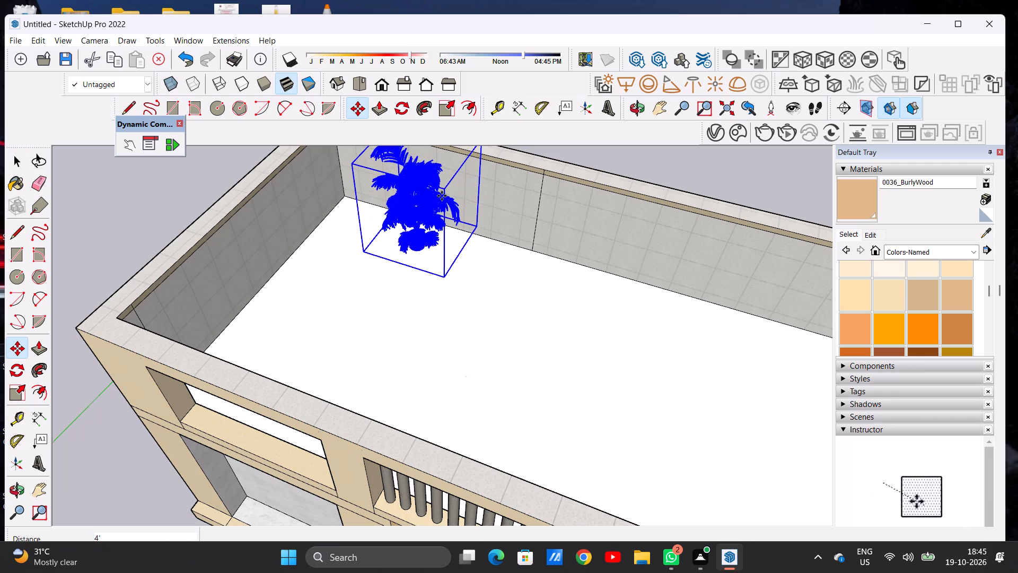
{"action": "key", "text": "space"}
{"action": "scroll", "coordinate": [443, 389], "scroll_direction": "down", "scroll_amount": 10}
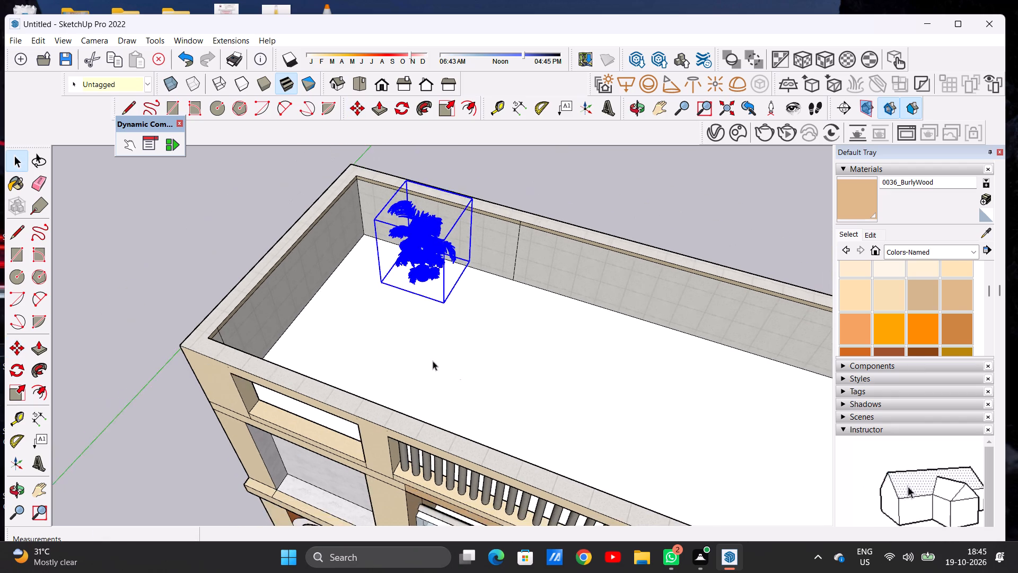
{"action": "scroll", "coordinate": [433, 361], "scroll_direction": "down", "scroll_amount": 6}
{"action": "middle_click_drag", "start_coordinate": [494, 333], "coordinate": [222, 322]}
{"action": "scroll", "coordinate": [458, 342], "scroll_direction": "up", "scroll_amount": 6}
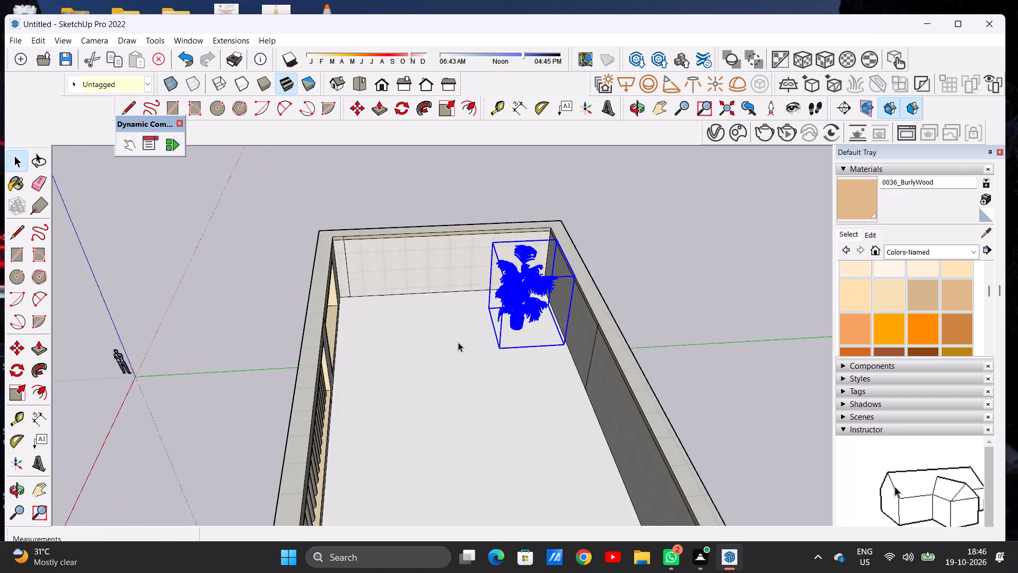
Move the plant about 13' 2" across the roof terrace to the front corner behind the parapet's open rectangular opening.
{"action": "key", "text": "m"}
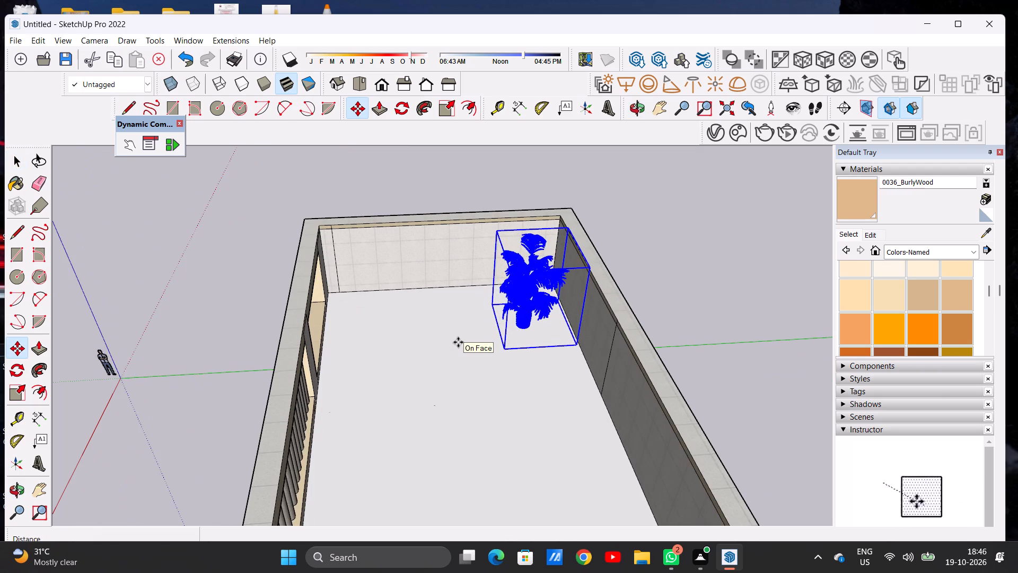
{"action": "left_click", "coordinate": [506, 348]}
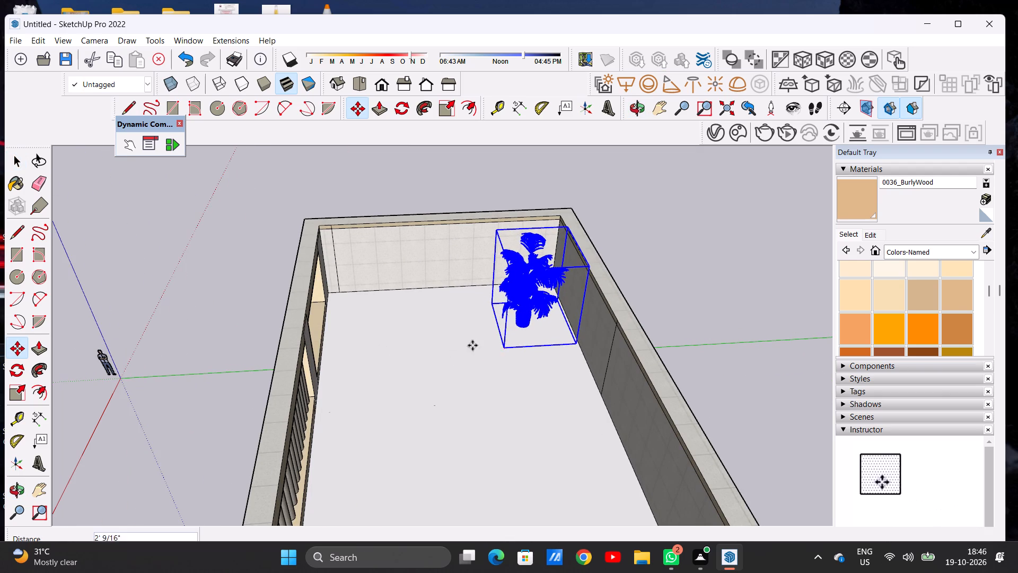
{"action": "left_click", "coordinate": [330, 347]}
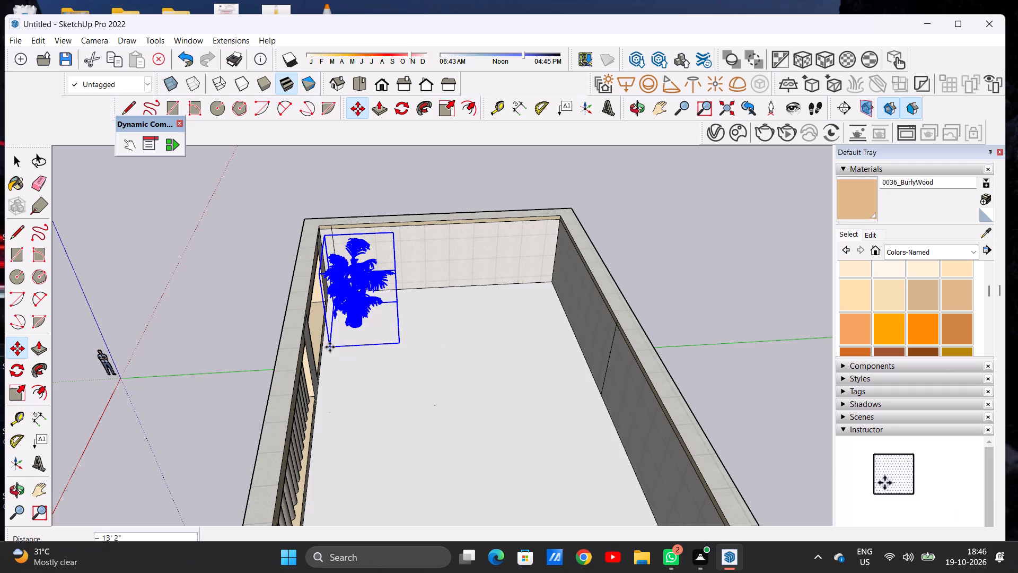
{"action": "key", "text": "space"}
{"action": "left_click", "coordinate": [277, 289]}
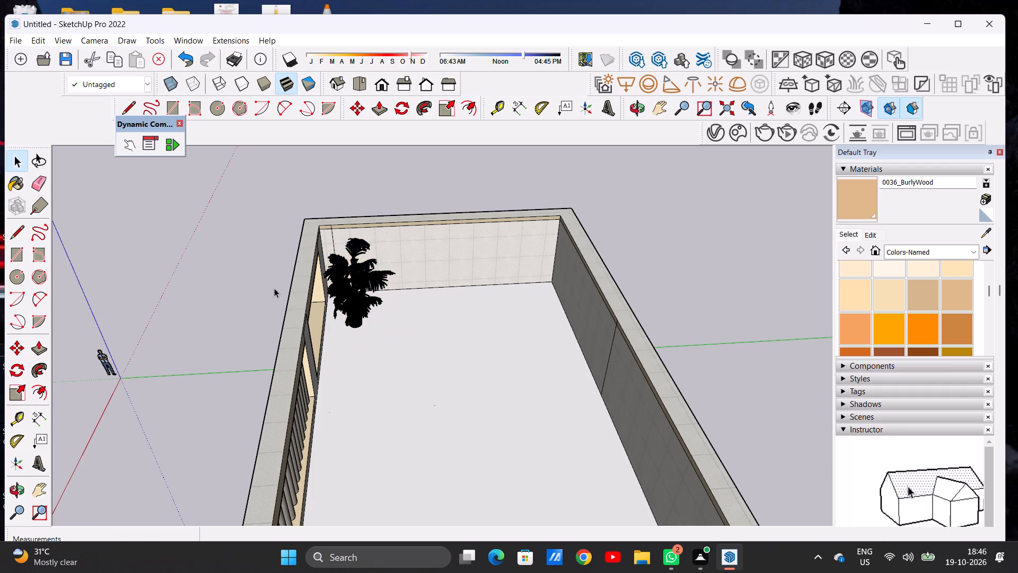
Examine the plant through the roof parapet opening from the front of the building.
{"action": "scroll", "coordinate": [398, 305], "scroll_direction": "down", "scroll_amount": 6}
{"action": "middle_click_drag", "start_coordinate": [309, 320], "coordinate": [461, 250]}
{"action": "middle_click_drag", "start_coordinate": [300, 335], "coordinate": [378, 314]}
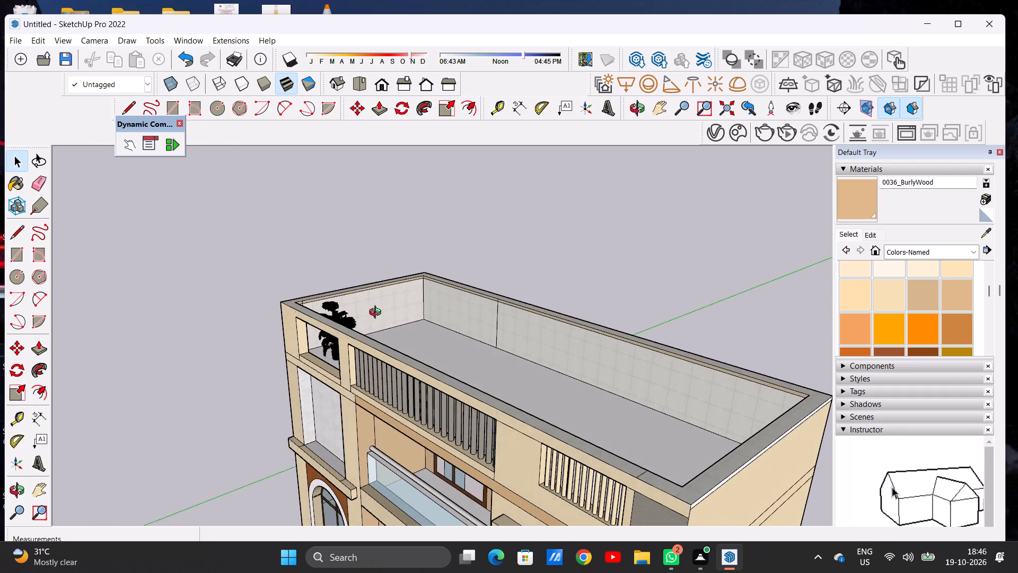
{"action": "middle_click_drag", "start_coordinate": [378, 314], "coordinate": [482, 284]}
{"action": "scroll", "coordinate": [362, 344], "scroll_direction": "down", "scroll_amount": 5}
{"action": "scroll", "coordinate": [315, 379], "scroll_direction": "up", "scroll_amount": 10}
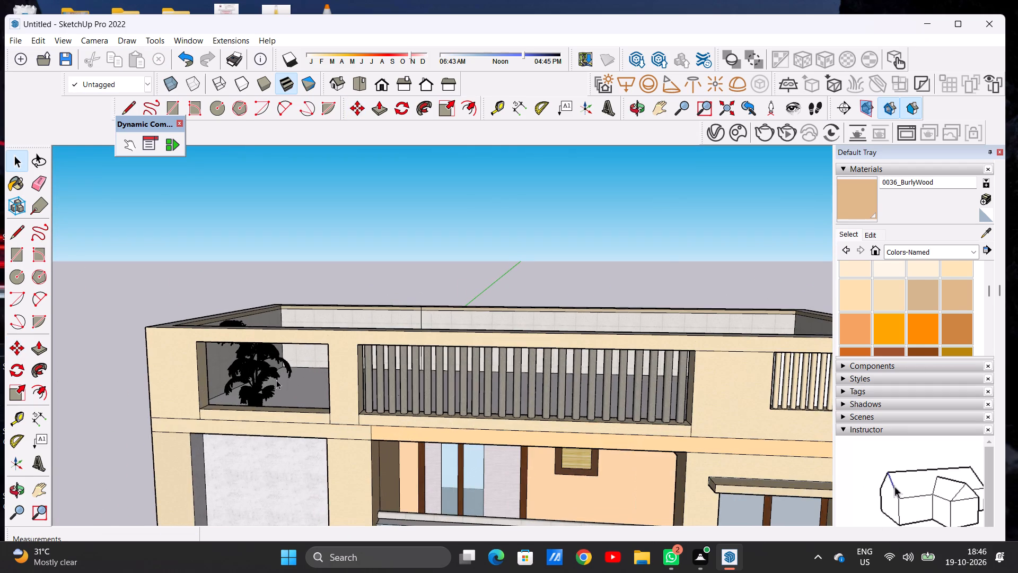
{"action": "scroll", "coordinate": [276, 380], "scroll_direction": "up", "scroll_amount": 5}
{"action": "scroll", "coordinate": [250, 391], "scroll_direction": "down", "scroll_amount": 1}
{"action": "scroll", "coordinate": [250, 391], "scroll_direction": "up", "scroll_amount": 5}
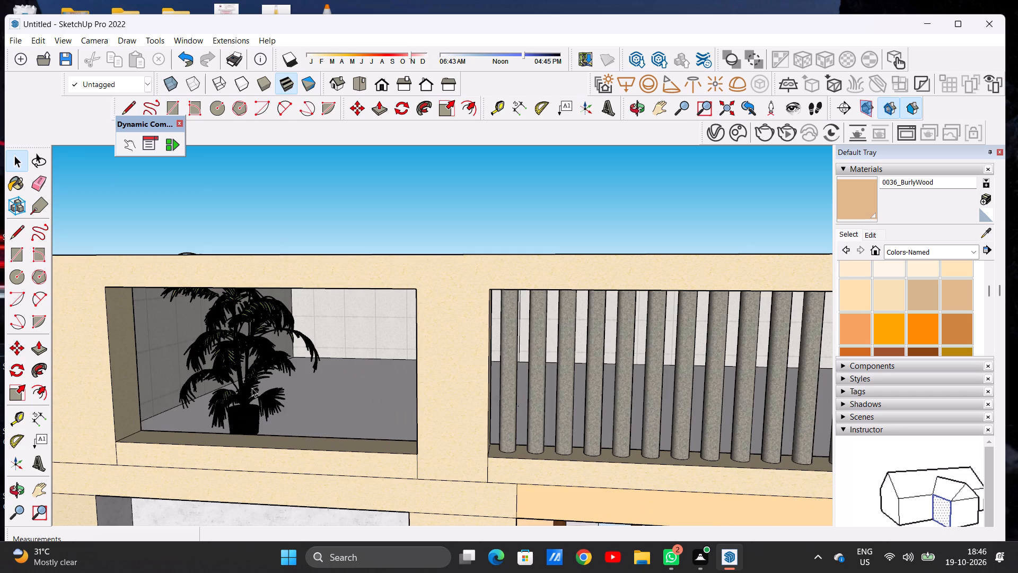
{"action": "scroll", "coordinate": [327, 358], "scroll_direction": "down", "scroll_amount": 8}
{"action": "scroll", "coordinate": [287, 340], "scroll_direction": "down", "scroll_amount": 5}
Import the chau+cay potted plant model from Downloads and place it on the roof terrace beside the first plant.
{"action": "middle_click_drag", "start_coordinate": [364, 353], "coordinate": [206, 379]}
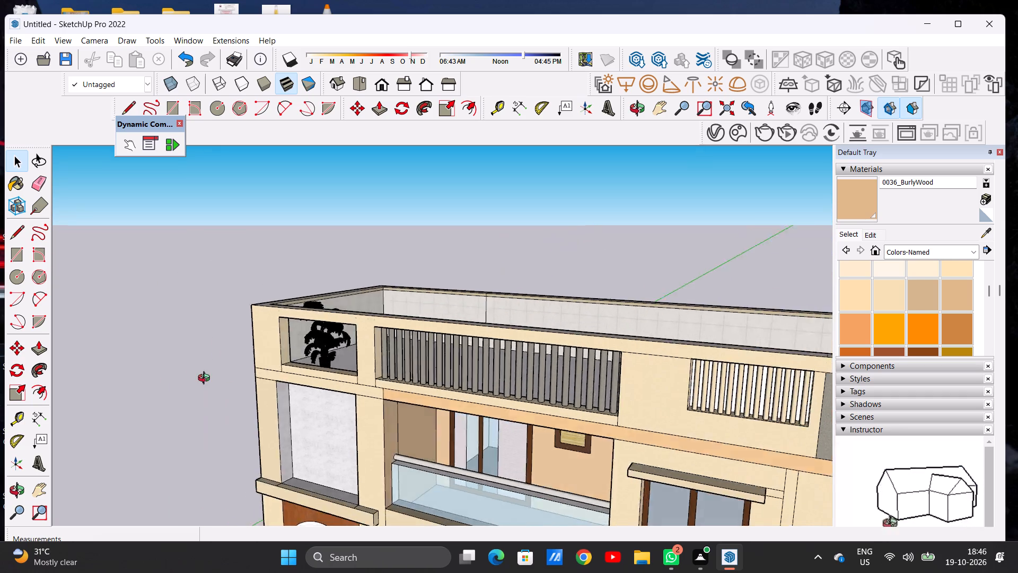
{"action": "middle_click_drag", "start_coordinate": [206, 379], "coordinate": [126, 405]}
{"action": "scroll", "coordinate": [316, 339], "scroll_direction": "down", "scroll_amount": 6}
{"action": "middle_click_drag", "start_coordinate": [459, 329], "coordinate": [319, 371]}
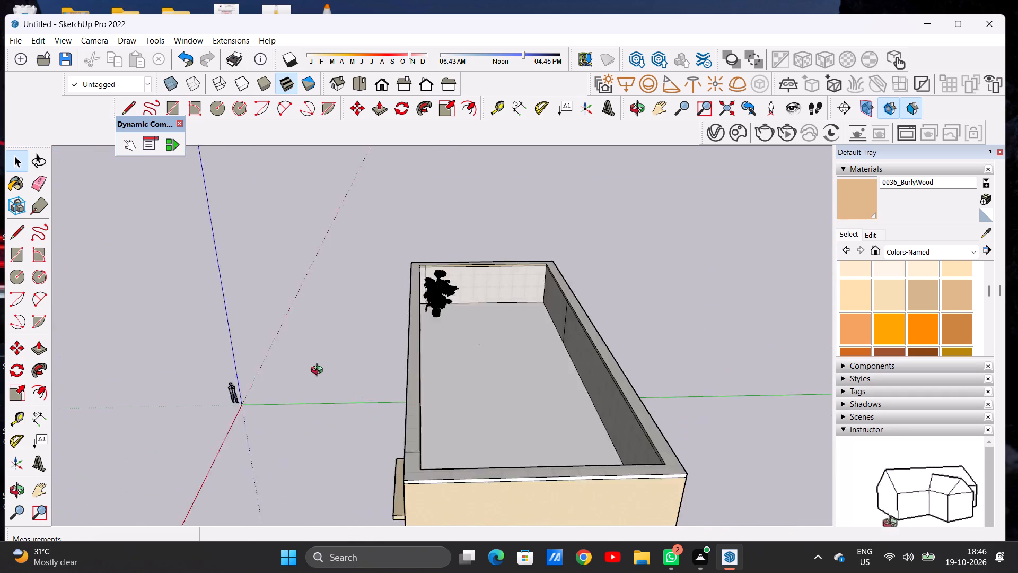
{"action": "middle_click_drag", "start_coordinate": [319, 371], "coordinate": [307, 415]}
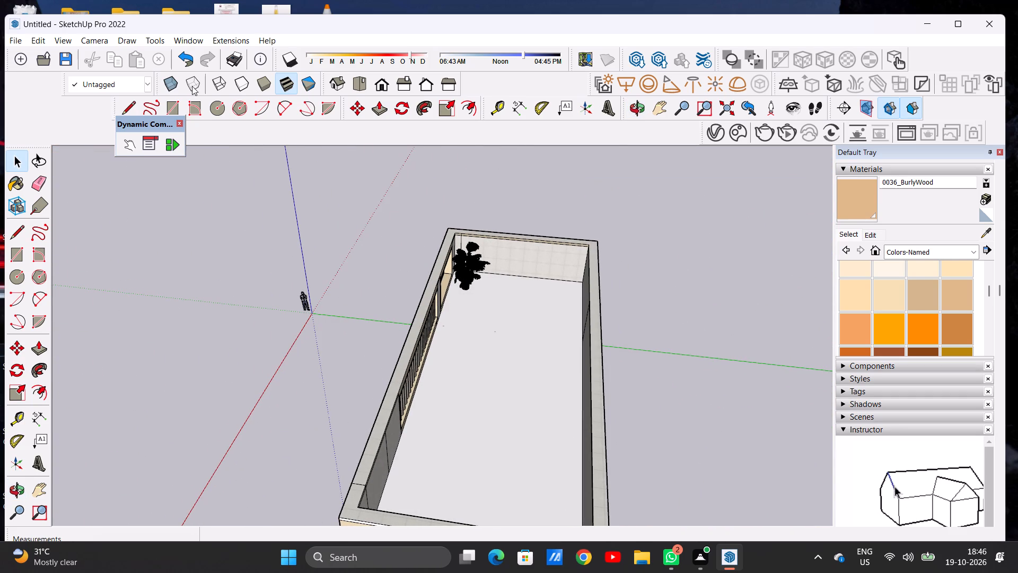
{"action": "left_click", "coordinate": [17, 38]}
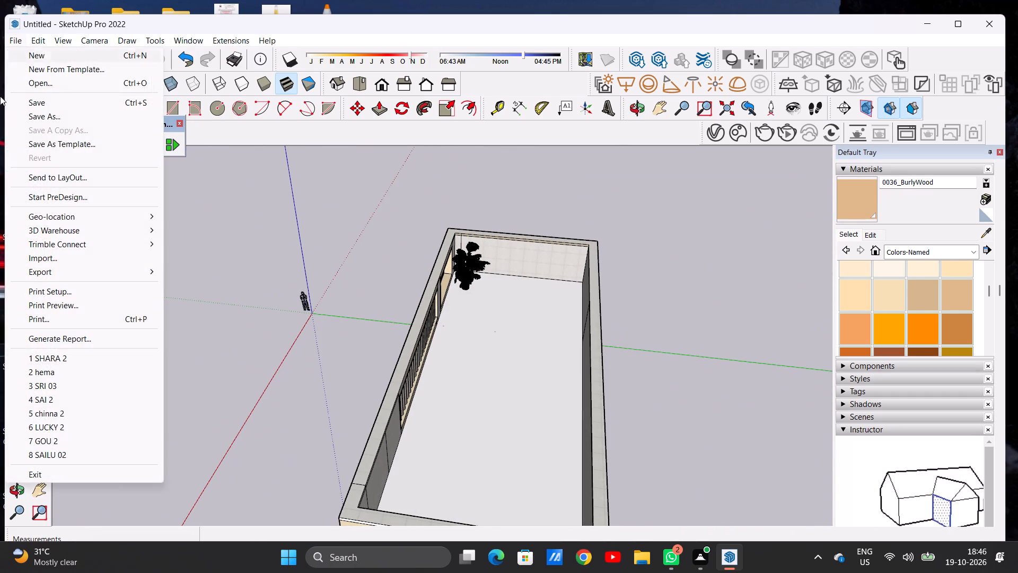
{"action": "left_click", "coordinate": [40, 256]}
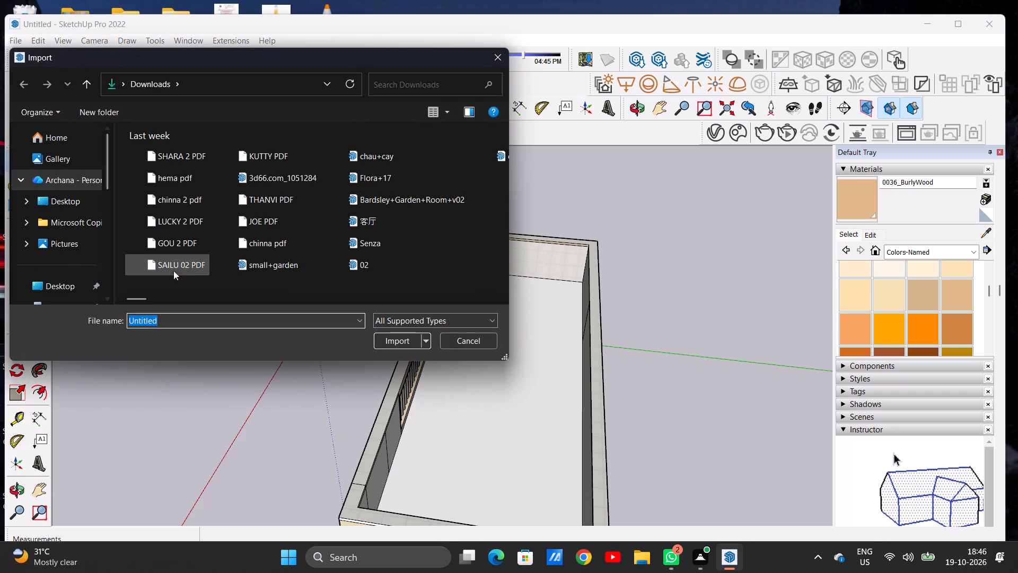
{"action": "double_click", "coordinate": [392, 157]}
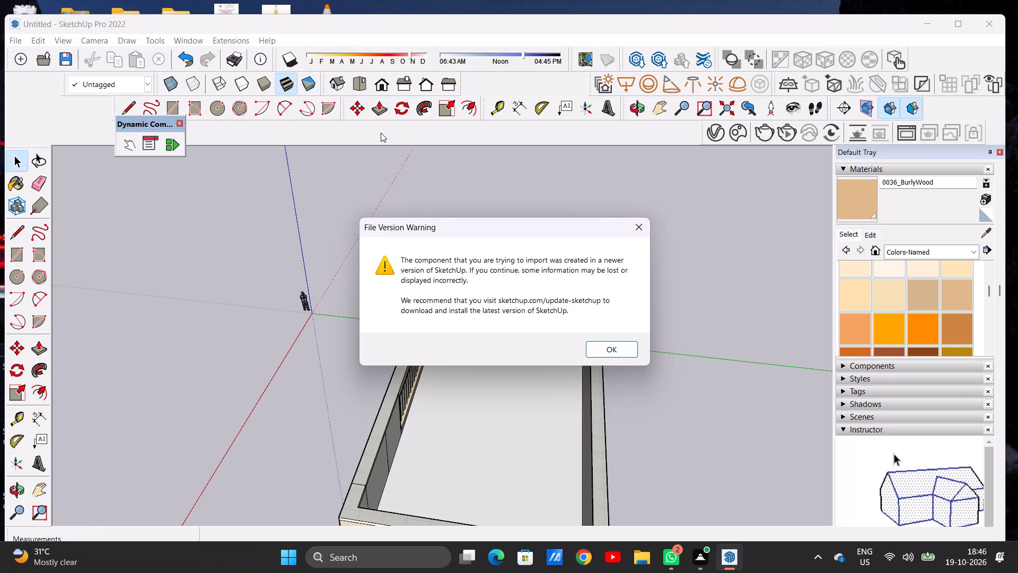
{"action": "left_click", "coordinate": [609, 348]}
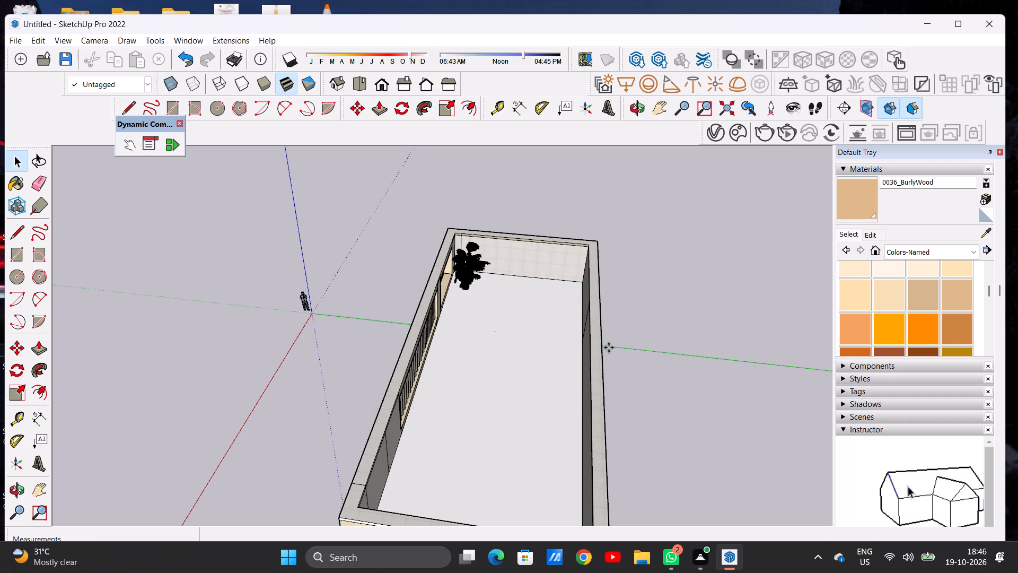
{"action": "left_click", "coordinate": [509, 311]}
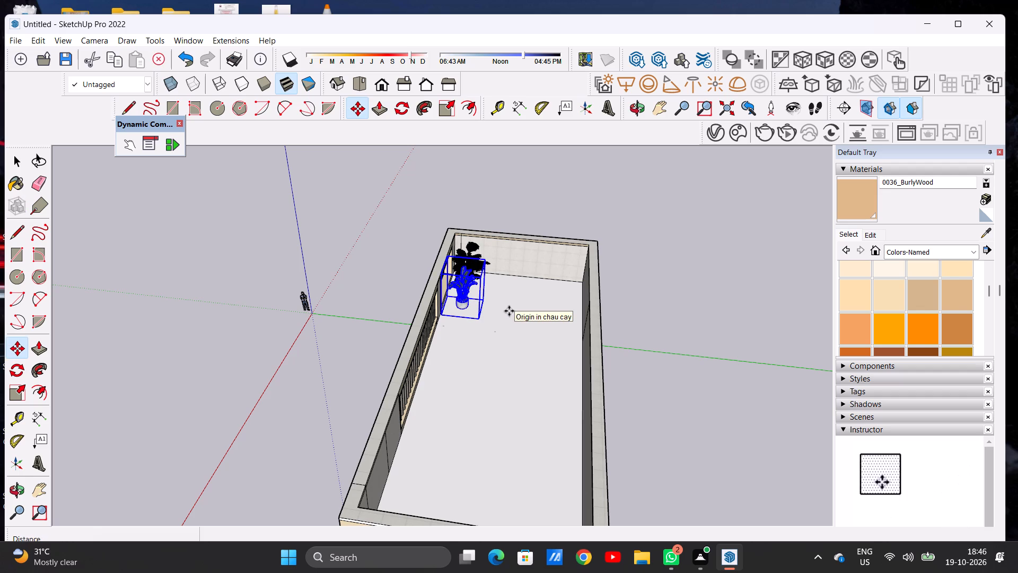
{"action": "key", "text": "space"}
Move the chau+cay plant about 1' along the terrace toward the first plant so it sits behind the parapet opening.
{"action": "middle_click_drag", "start_coordinate": [387, 294], "coordinate": [524, 282]}
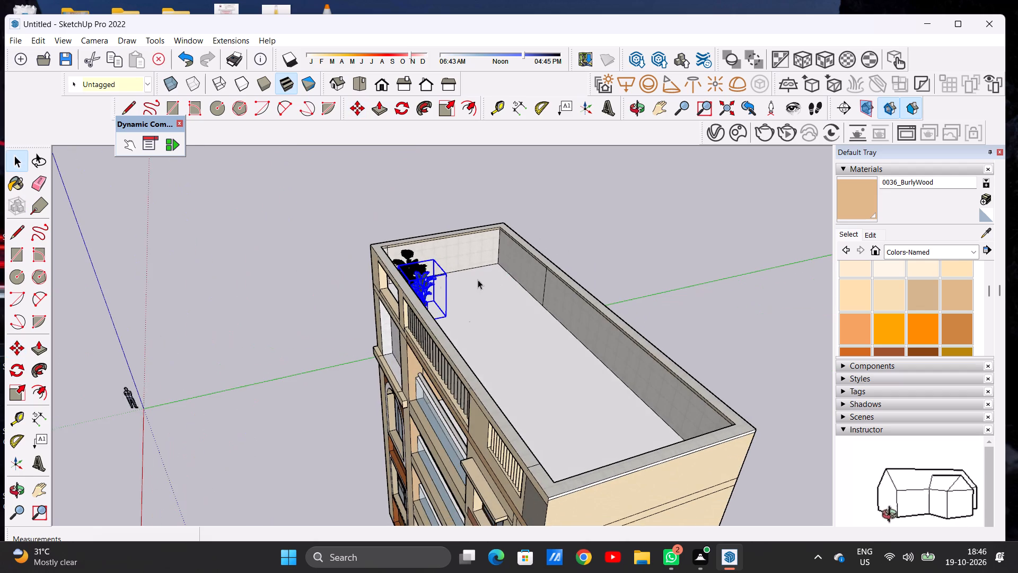
{"action": "middle_click_drag", "start_coordinate": [419, 292], "coordinate": [484, 283]}
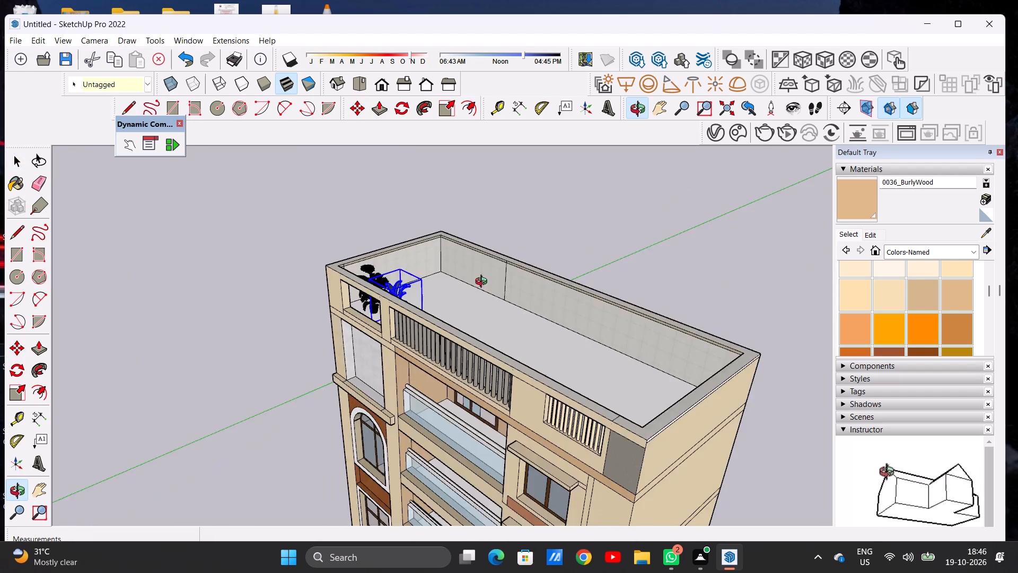
{"action": "middle_click_drag", "start_coordinate": [484, 283], "coordinate": [248, 307]}
{"action": "middle_click_drag", "start_coordinate": [502, 300], "coordinate": [340, 267]}
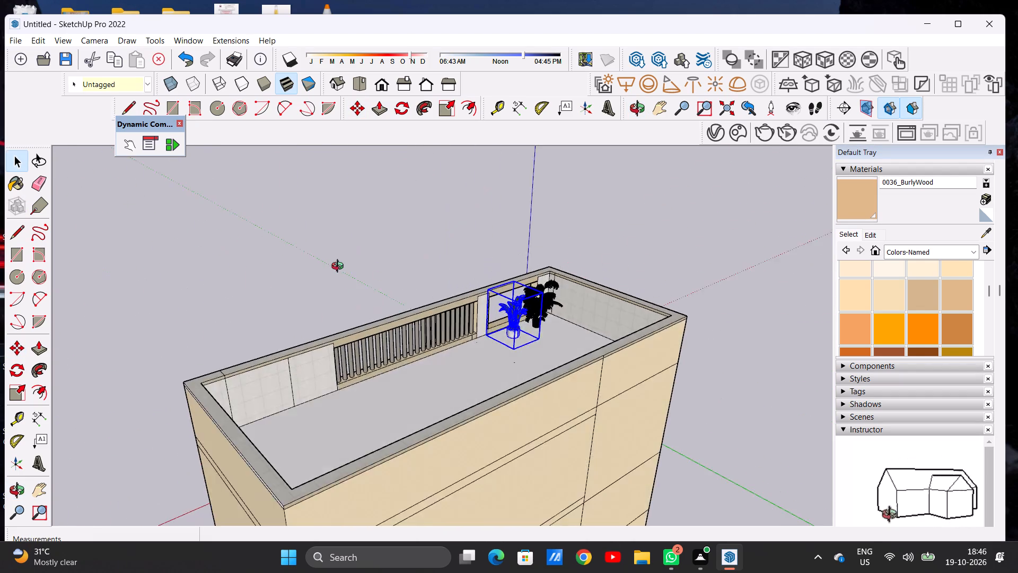
{"action": "middle_click_drag", "start_coordinate": [340, 267], "coordinate": [284, 262]}
{"action": "scroll", "coordinate": [620, 333], "scroll_direction": "up", "scroll_amount": 6}
{"action": "middle_click_drag", "start_coordinate": [578, 332], "coordinate": [496, 352]}
{"action": "key", "text": "m"}
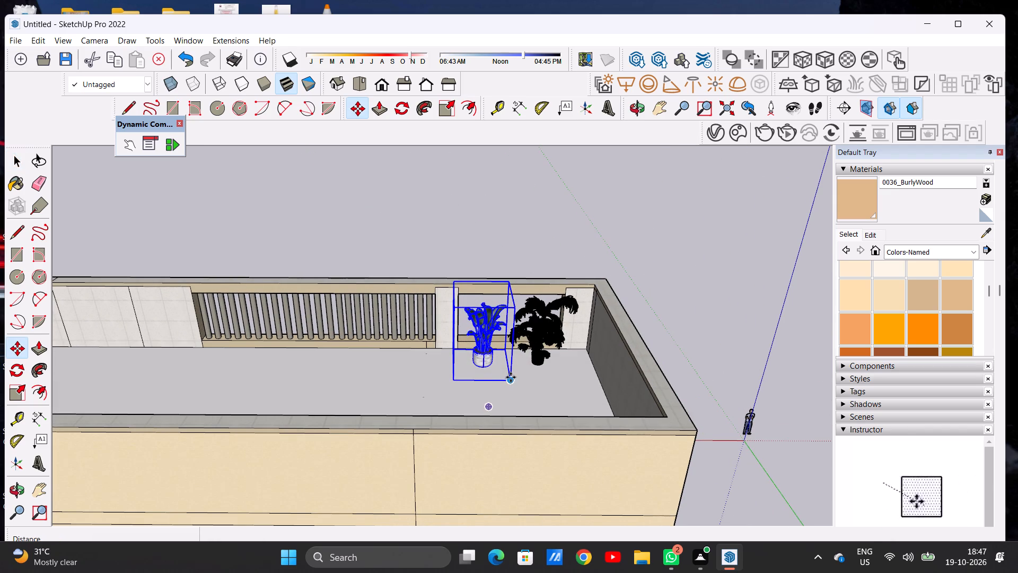
{"action": "left_click", "coordinate": [511, 382]}
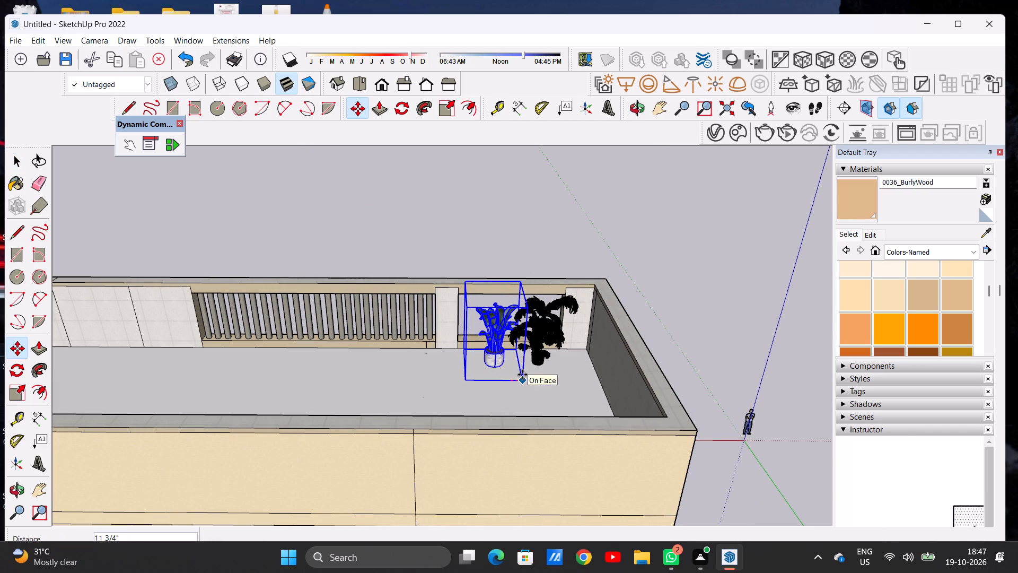
{"action": "left_click", "coordinate": [521, 375]}
{"action": "key", "text": "space"}
{"action": "left_click", "coordinate": [474, 243]}
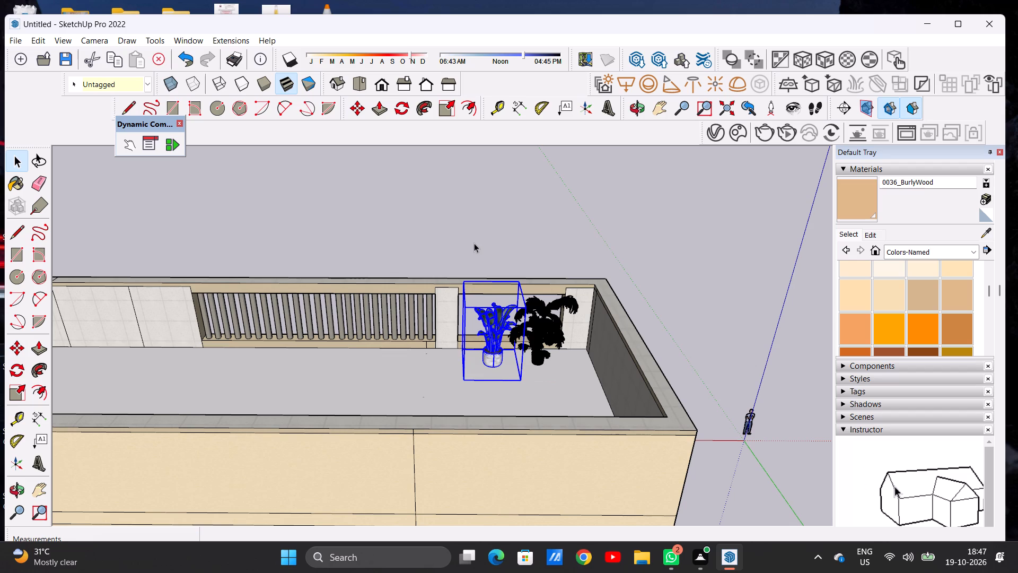
Examine both terrace plants and the front facade from outside the building.
{"action": "middle_click_drag", "start_coordinate": [632, 319], "coordinate": [356, 340]}
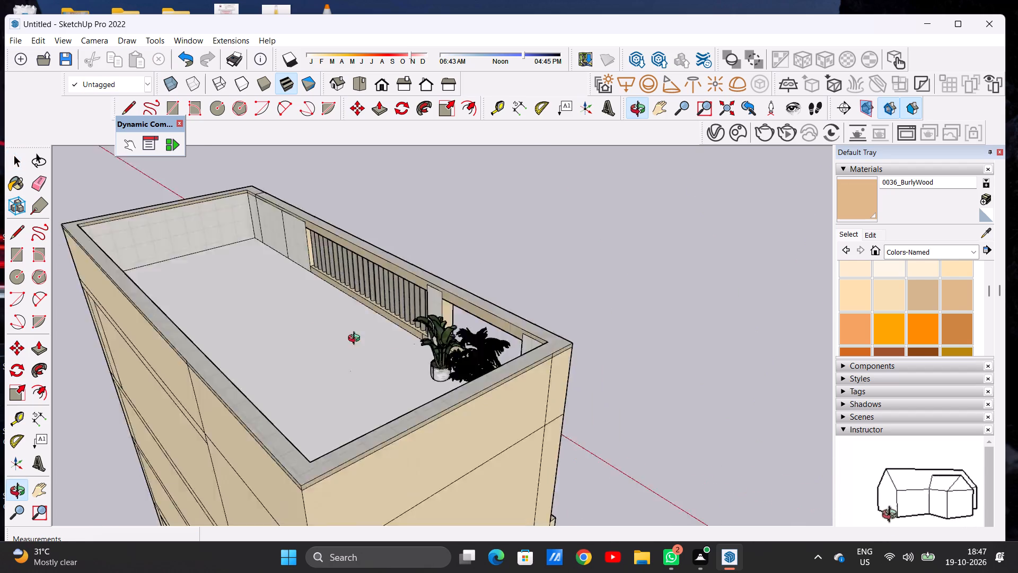
{"action": "middle_click_drag", "start_coordinate": [356, 340], "coordinate": [253, 330]}
{"action": "middle_click_drag", "start_coordinate": [551, 333], "coordinate": [240, 282]}
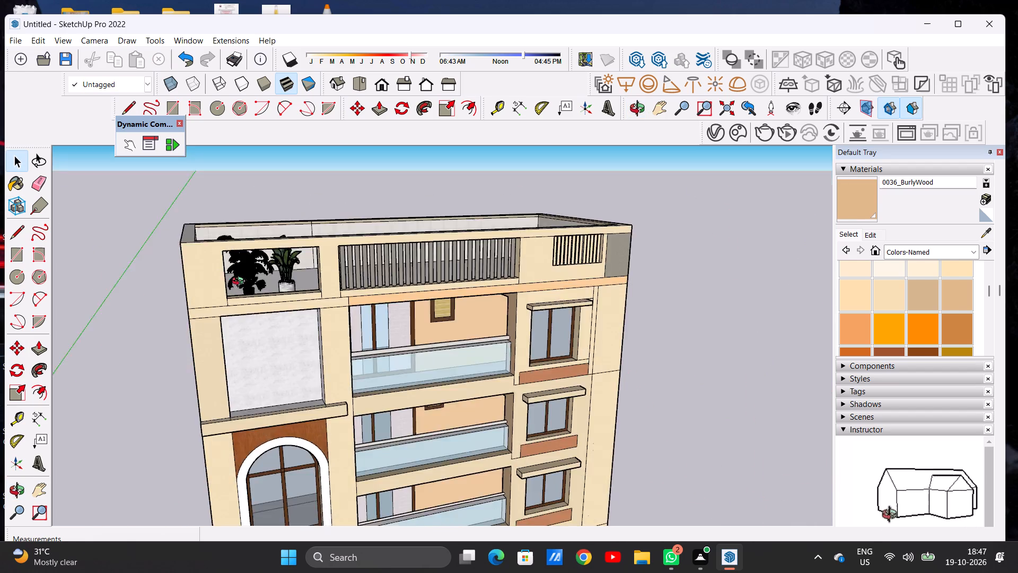
{"action": "middle_click_drag", "start_coordinate": [240, 282], "coordinate": [218, 263]}
{"action": "scroll", "coordinate": [443, 323], "scroll_direction": "down", "scroll_amount": 4}
{"action": "scroll", "coordinate": [322, 271], "scroll_direction": "up", "scroll_amount": 3}
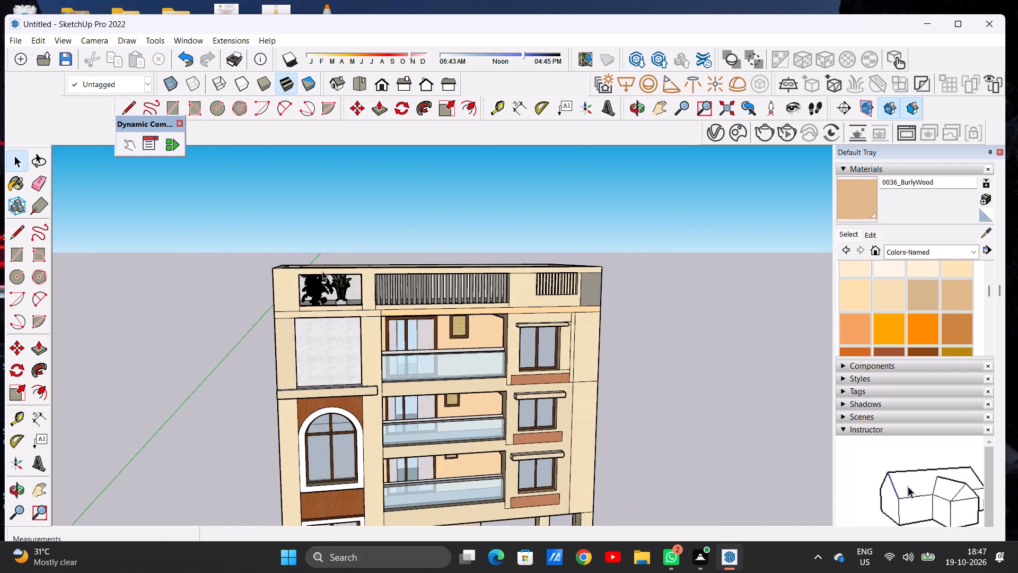
{"action": "scroll", "coordinate": [322, 271], "scroll_direction": "up", "scroll_amount": 4}
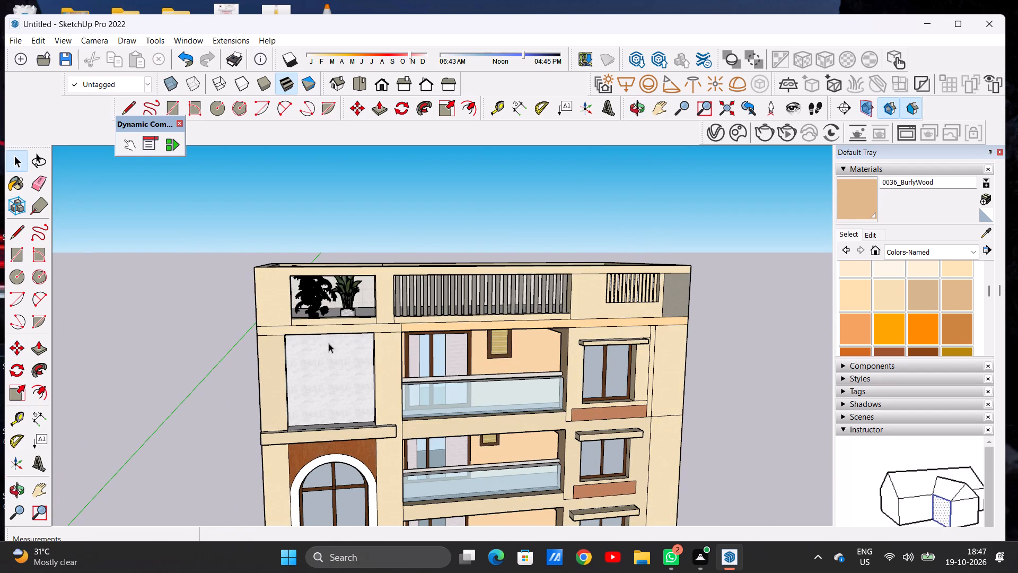
{"action": "scroll", "coordinate": [329, 343], "scroll_direction": "down", "scroll_amount": 4}
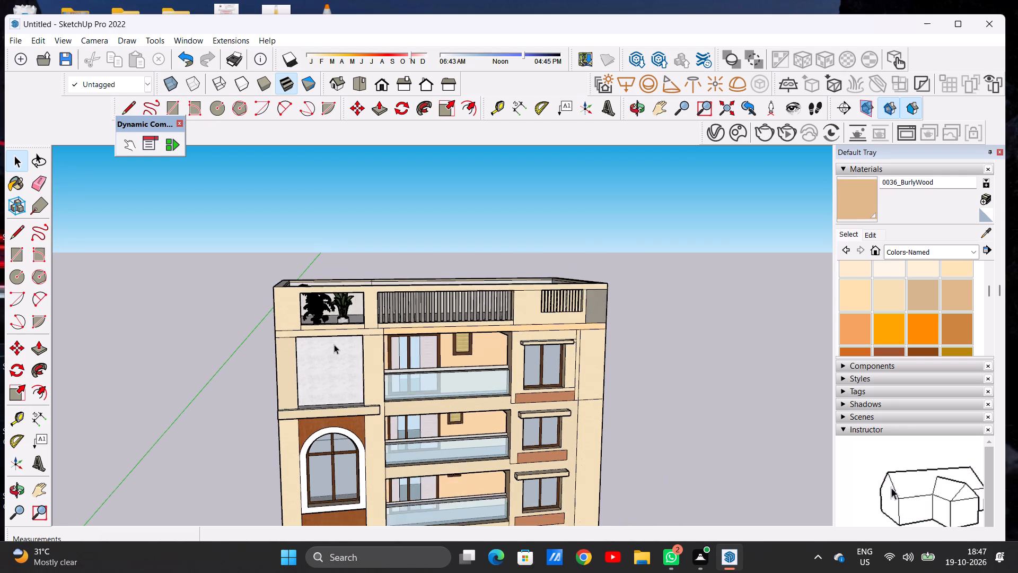
{"action": "scroll", "coordinate": [334, 344], "scroll_direction": "down", "scroll_amount": 1}
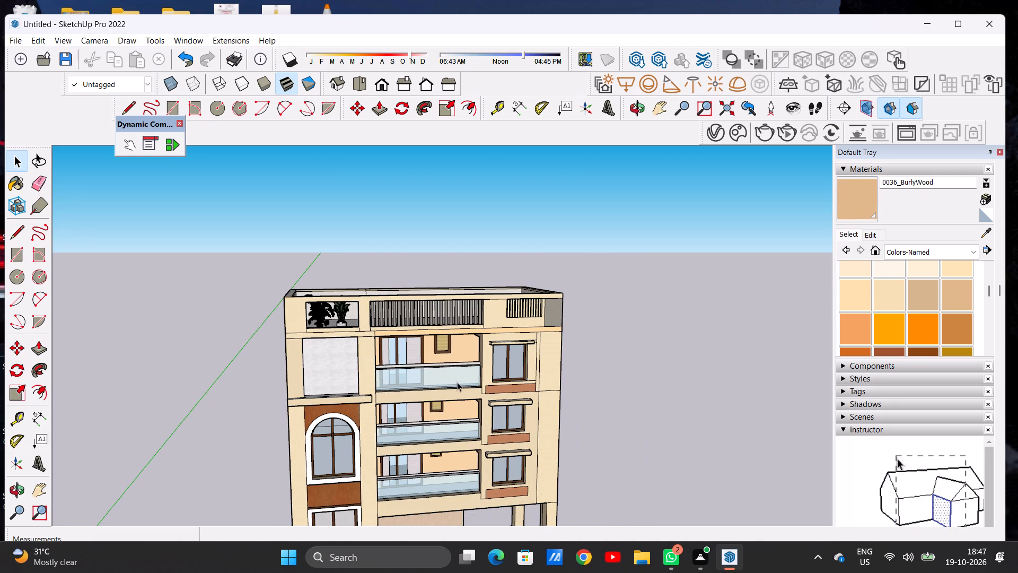
Import the chau+cay potted plant again from Downloads and place it on the top-floor balcony behind the glass railing.
{"action": "scroll", "coordinate": [457, 382], "scroll_direction": "up", "scroll_amount": 6}
{"action": "middle_click_drag", "start_coordinate": [424, 349], "coordinate": [422, 369]}
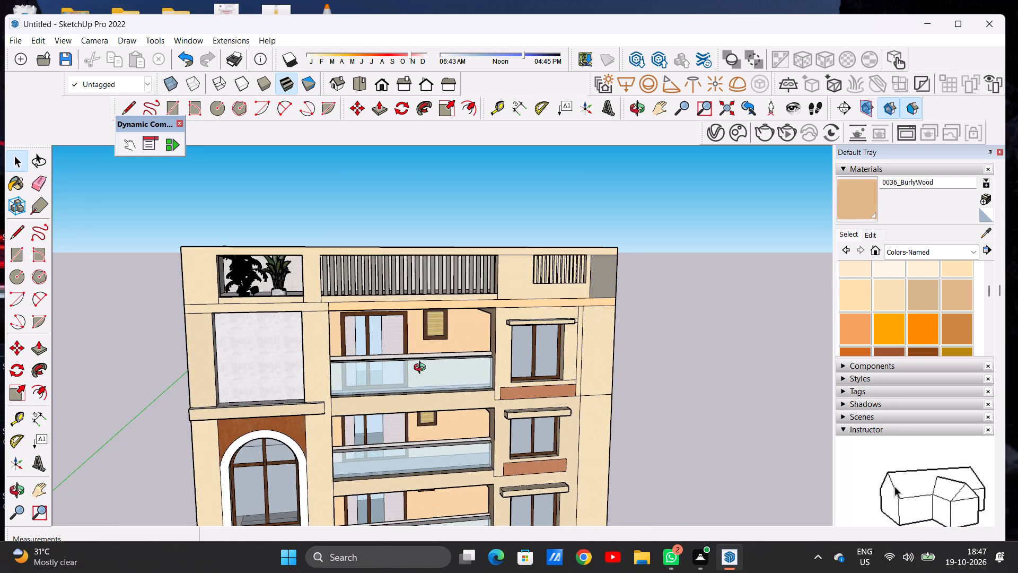
{"action": "middle_click_drag", "start_coordinate": [422, 369], "coordinate": [504, 469]}
{"action": "scroll", "coordinate": [453, 329], "scroll_direction": "up", "scroll_amount": 6}
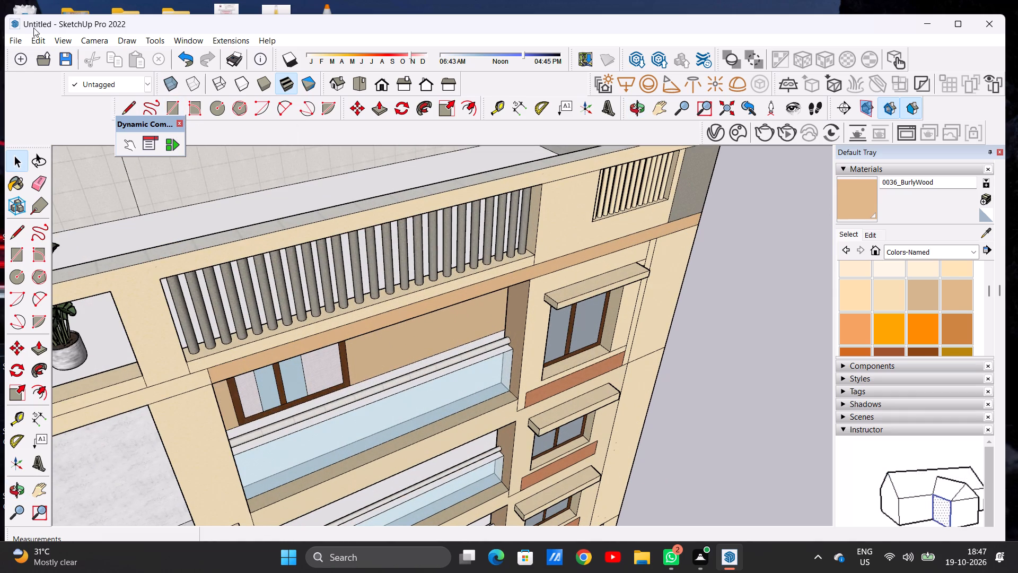
{"action": "left_click", "coordinate": [16, 41]}
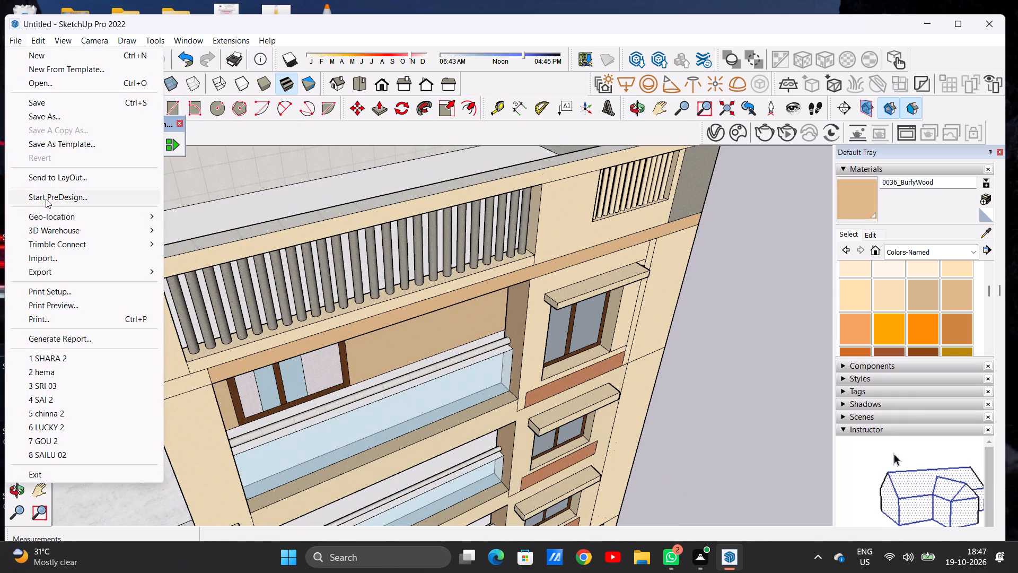
{"action": "left_click", "coordinate": [94, 256]}
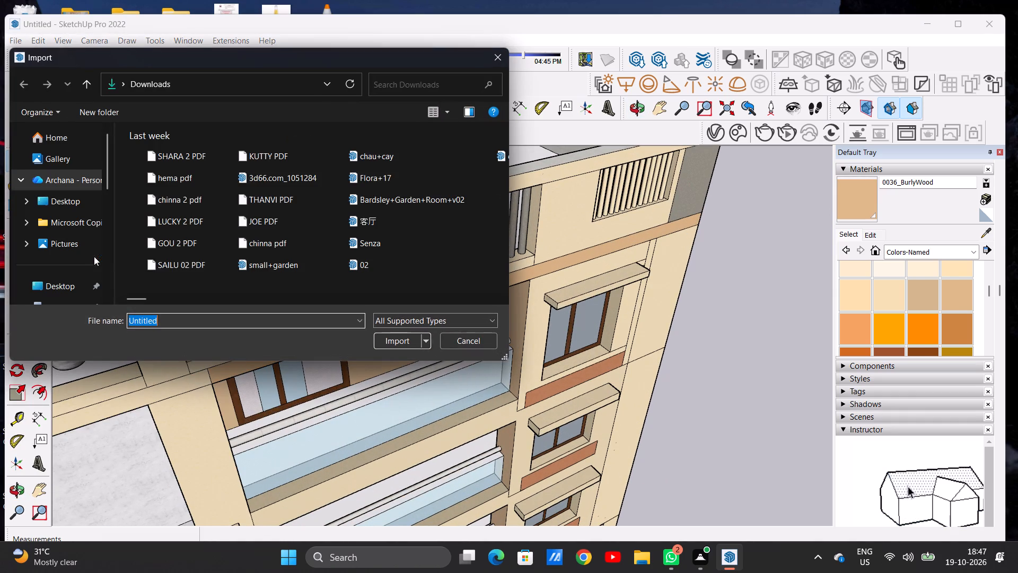
{"action": "double_click", "coordinate": [411, 159]}
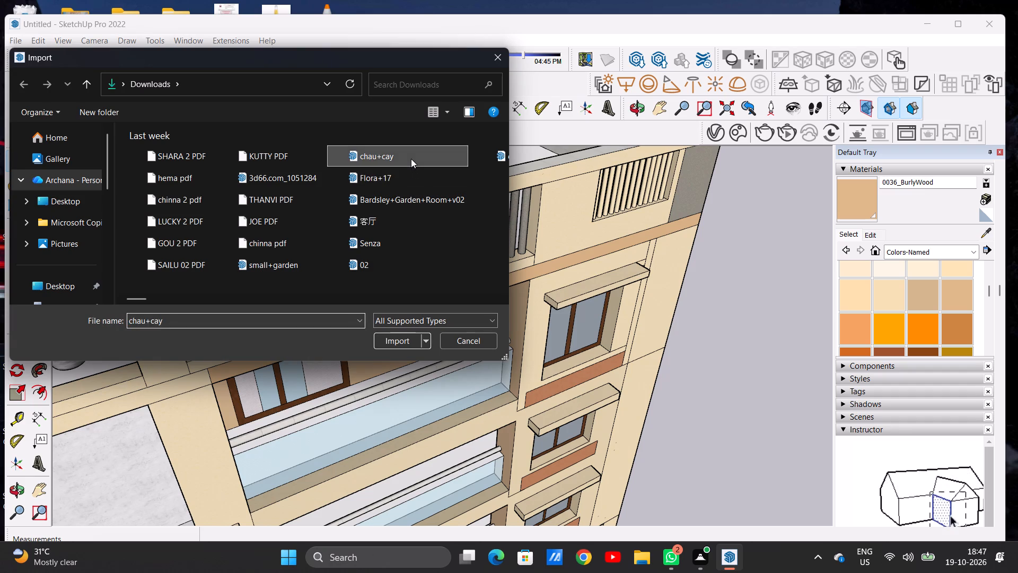
{"action": "scroll", "coordinate": [366, 333], "scroll_direction": "down", "scroll_amount": 3}
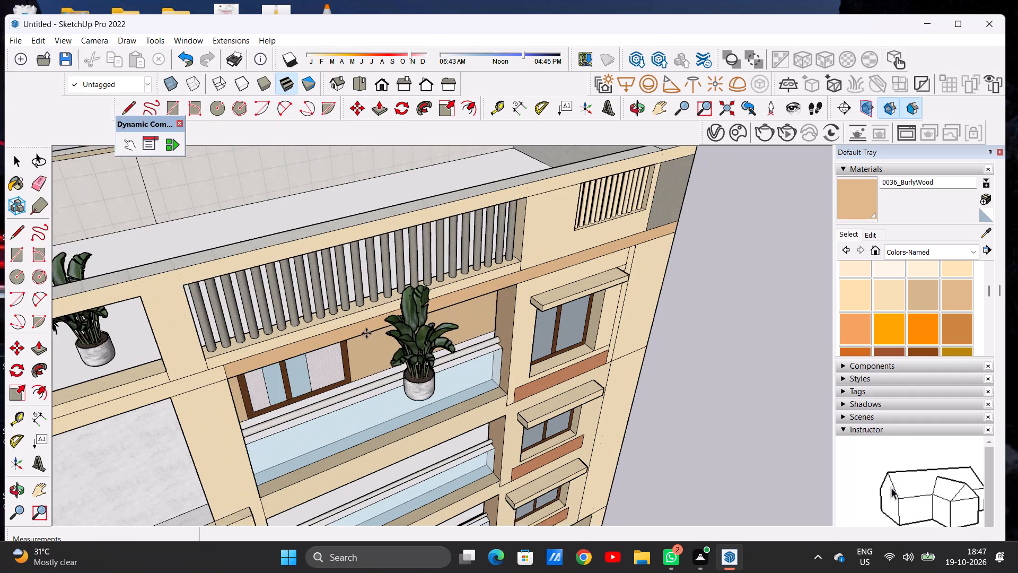
{"action": "scroll", "coordinate": [366, 333], "scroll_direction": "down", "scroll_amount": 2}
{"action": "scroll", "coordinate": [400, 347], "scroll_direction": "up", "scroll_amount": 9}
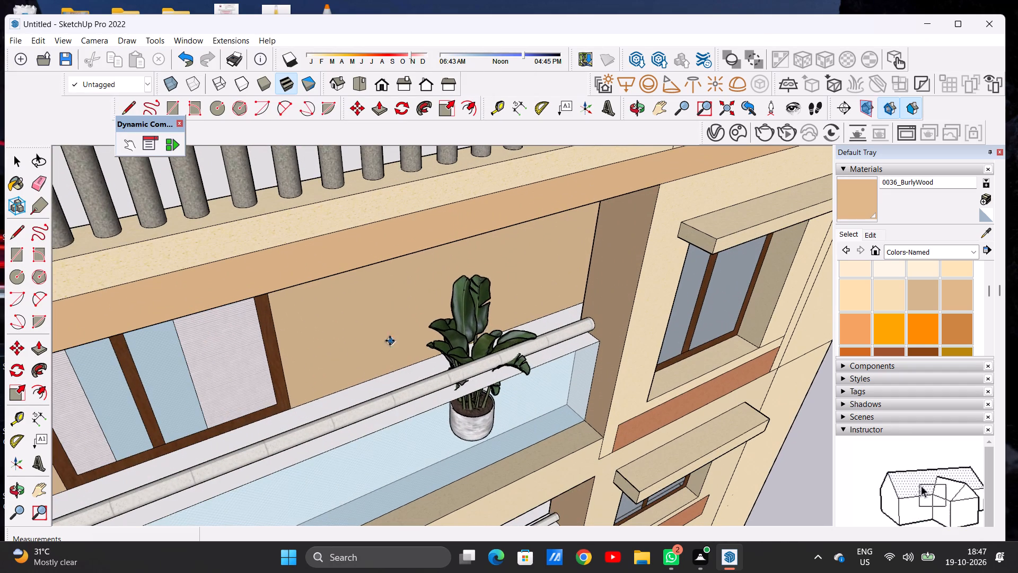
{"action": "left_click", "coordinate": [378, 337]}
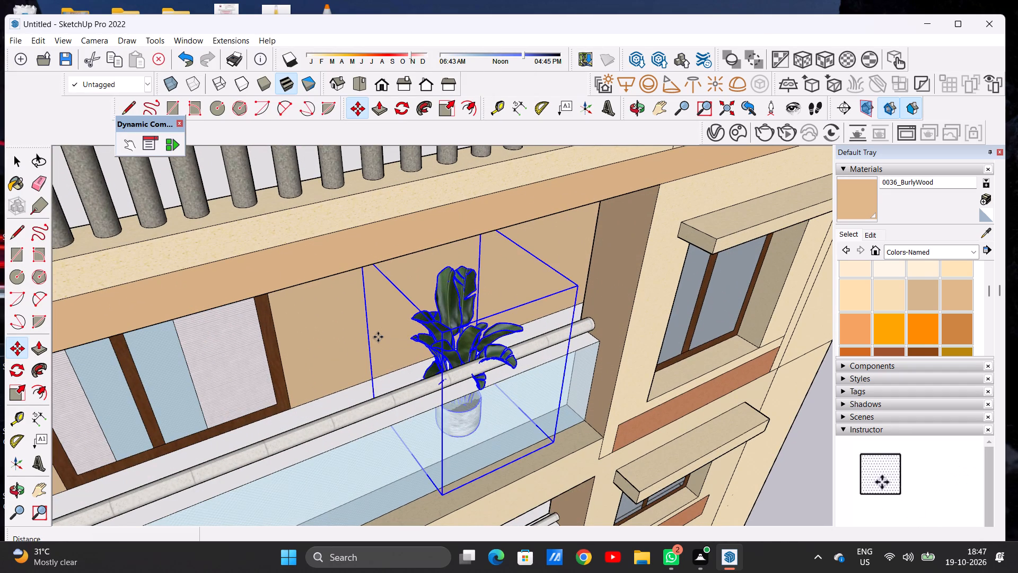
Move the top-floor balcony plant about 2' 9" toward the balcony end nearest the facade windows.
{"action": "key", "text": "space"}
{"action": "scroll", "coordinate": [478, 404], "scroll_direction": "down", "scroll_amount": 12}
{"action": "middle_click_drag", "start_coordinate": [508, 438], "coordinate": [469, 368]}
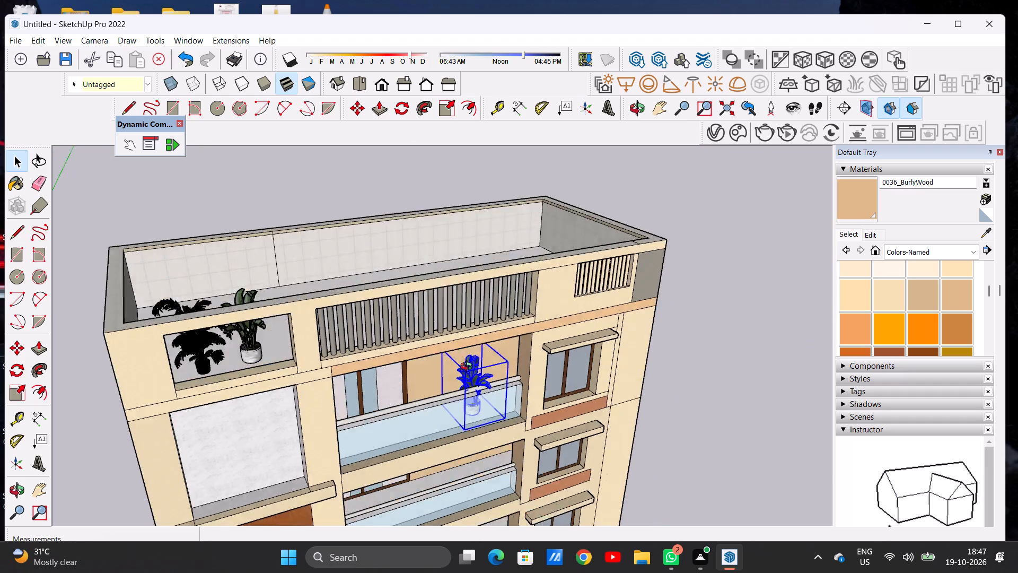
{"action": "middle_click_drag", "start_coordinate": [469, 368], "coordinate": [391, 271]}
{"action": "scroll", "coordinate": [482, 409], "scroll_direction": "up", "scroll_amount": 2}
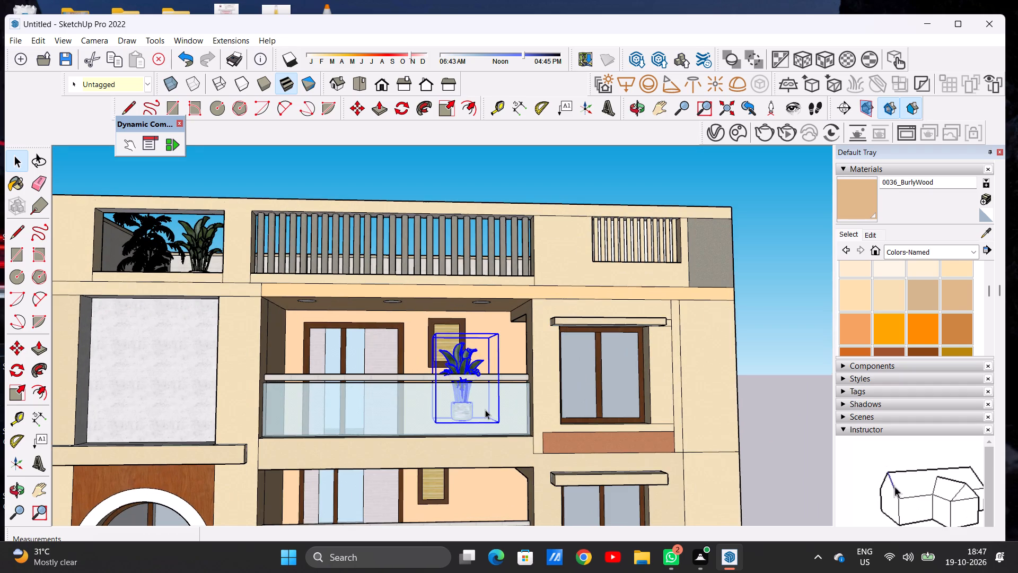
{"action": "key", "text": "m"}
{"action": "left_click", "coordinate": [498, 422]}
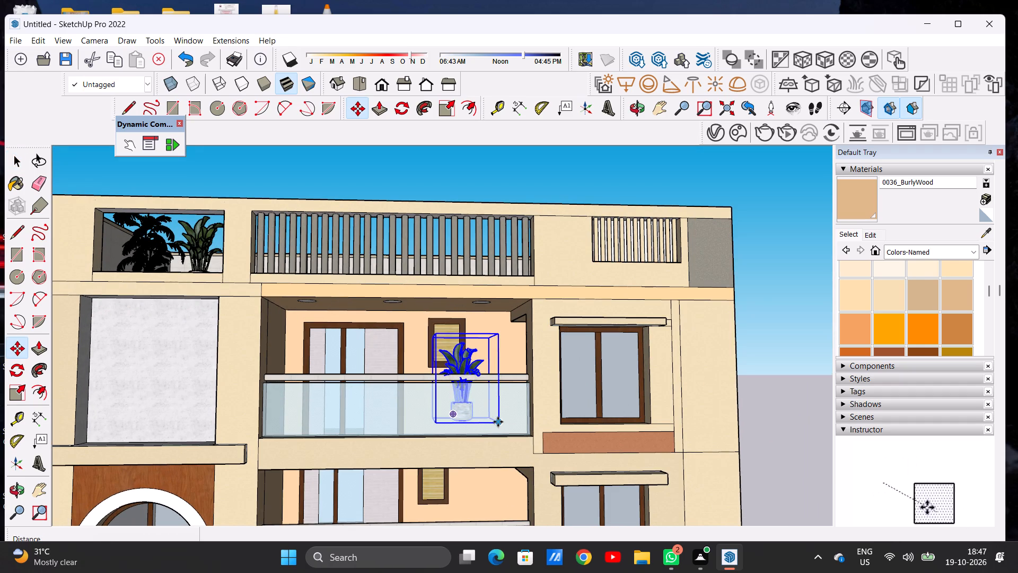
{"action": "left_click", "coordinate": [532, 440]}
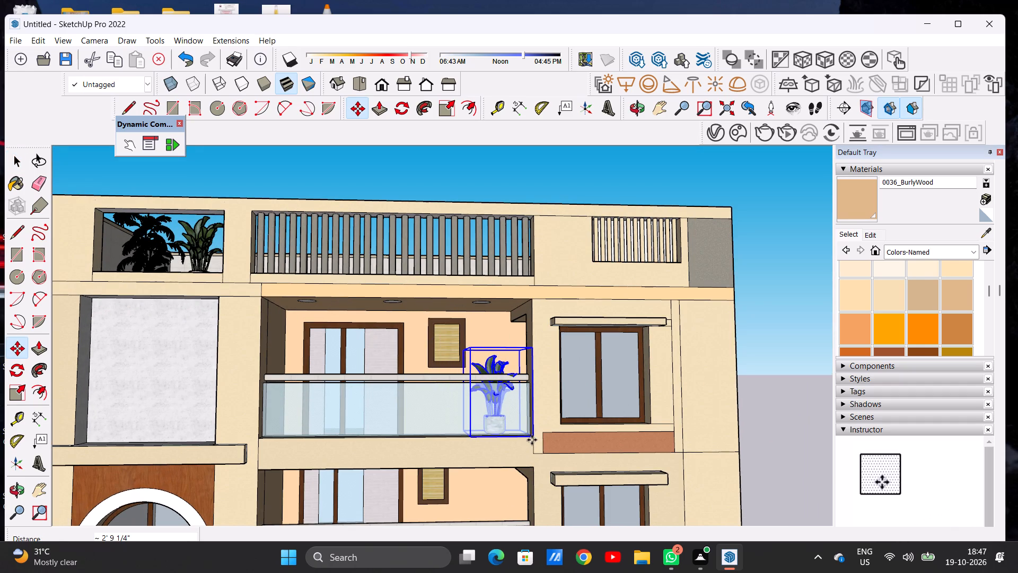
{"action": "key", "text": "space"}
{"action": "left_click", "coordinate": [546, 182]}
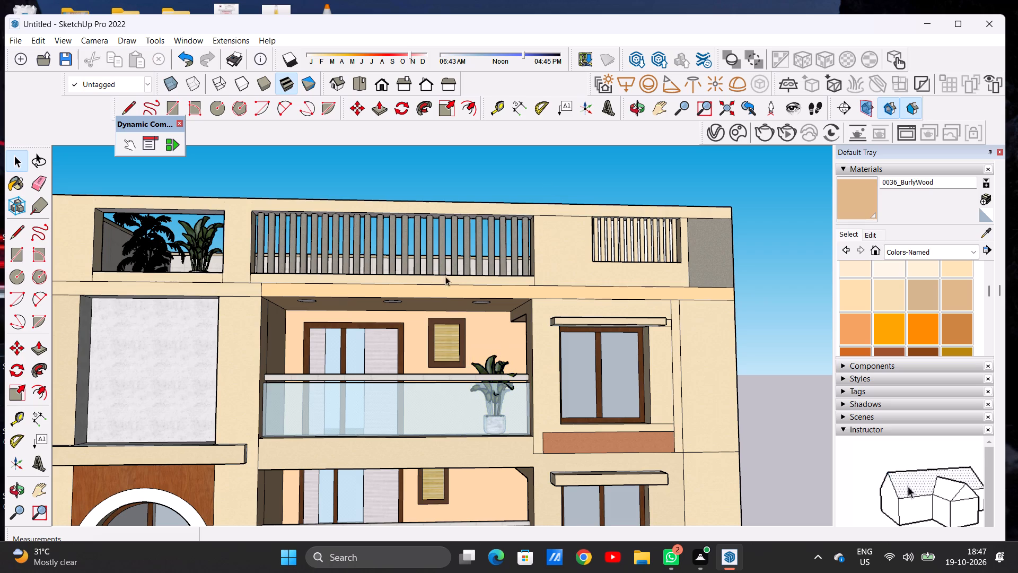
Move the balcony plant about 4' 4" inward from the railing and end wall so it stands clear on the balcony floor.
{"action": "scroll", "coordinate": [365, 412], "scroll_direction": "down", "scroll_amount": 5}
{"action": "middle_click_drag", "start_coordinate": [358, 393], "coordinate": [536, 480]}
{"action": "scroll", "coordinate": [423, 393], "scroll_direction": "up", "scroll_amount": 4}
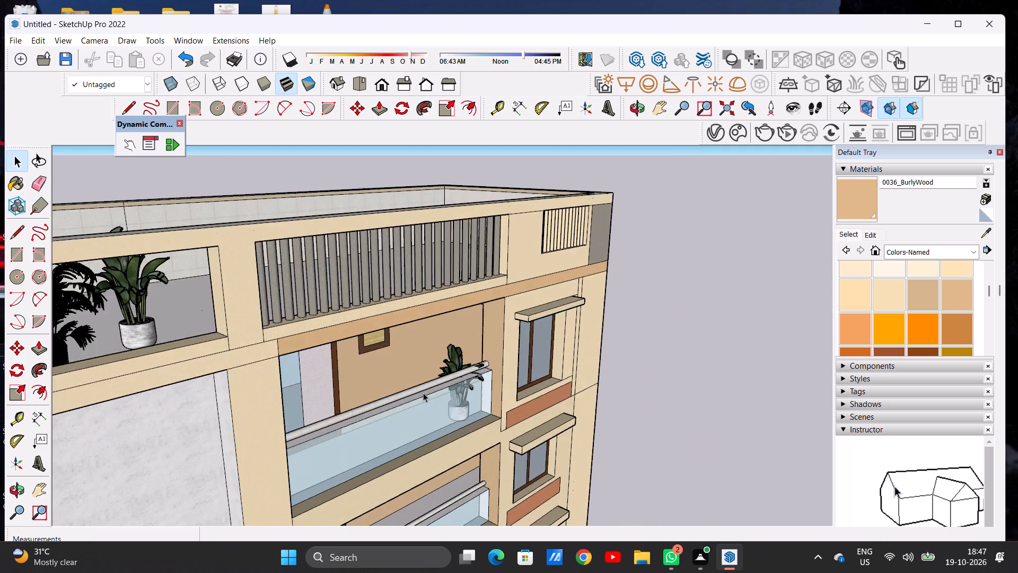
{"action": "scroll", "coordinate": [423, 393], "scroll_direction": "up", "scroll_amount": 7}
{"action": "middle_click_drag", "start_coordinate": [409, 358], "coordinate": [510, 370]}
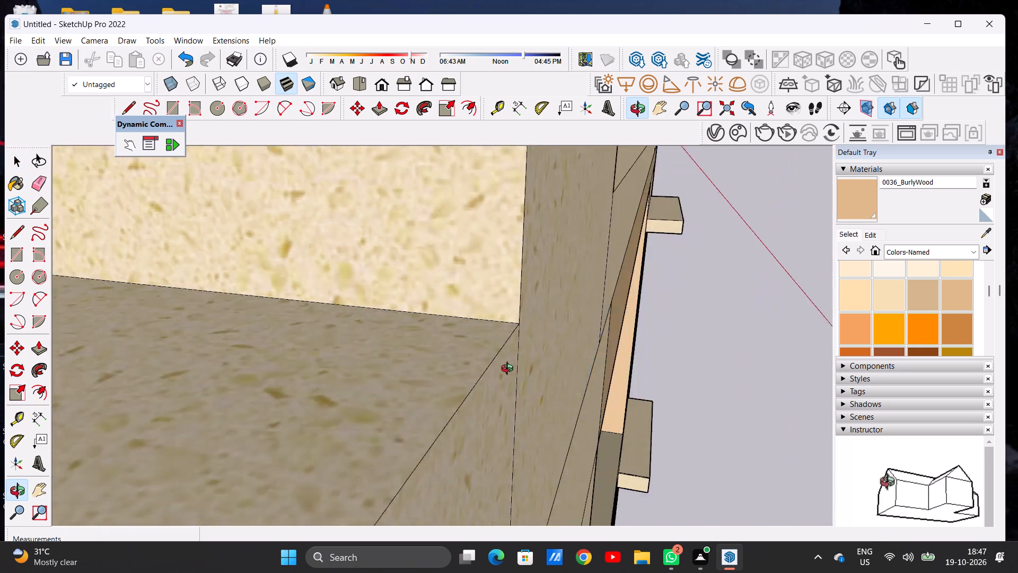
{"action": "middle_click_drag", "start_coordinate": [510, 370], "coordinate": [496, 370]}
{"action": "scroll", "coordinate": [517, 387], "scroll_direction": "up", "scroll_amount": 5}
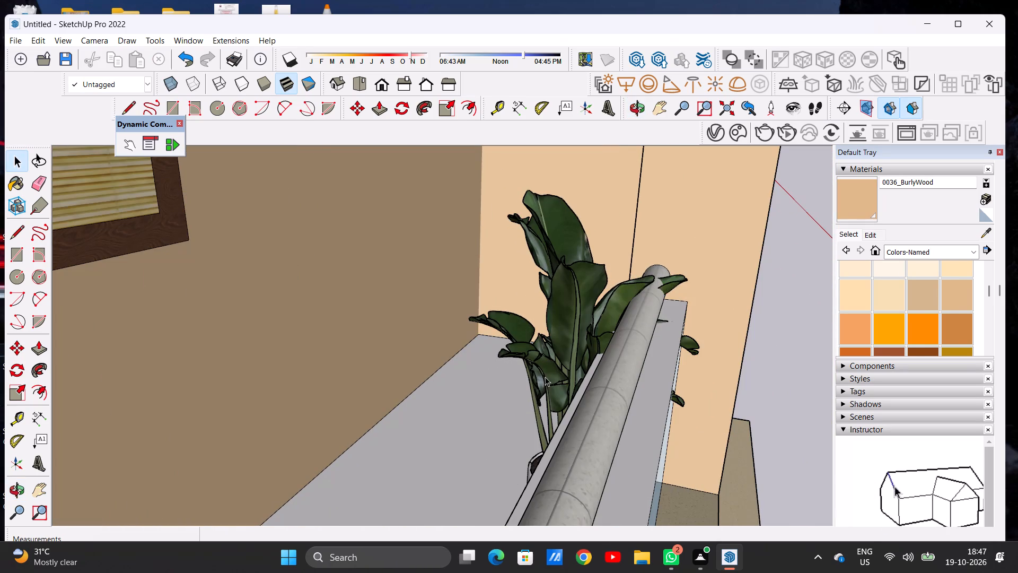
{"action": "left_click", "coordinate": [547, 374]}
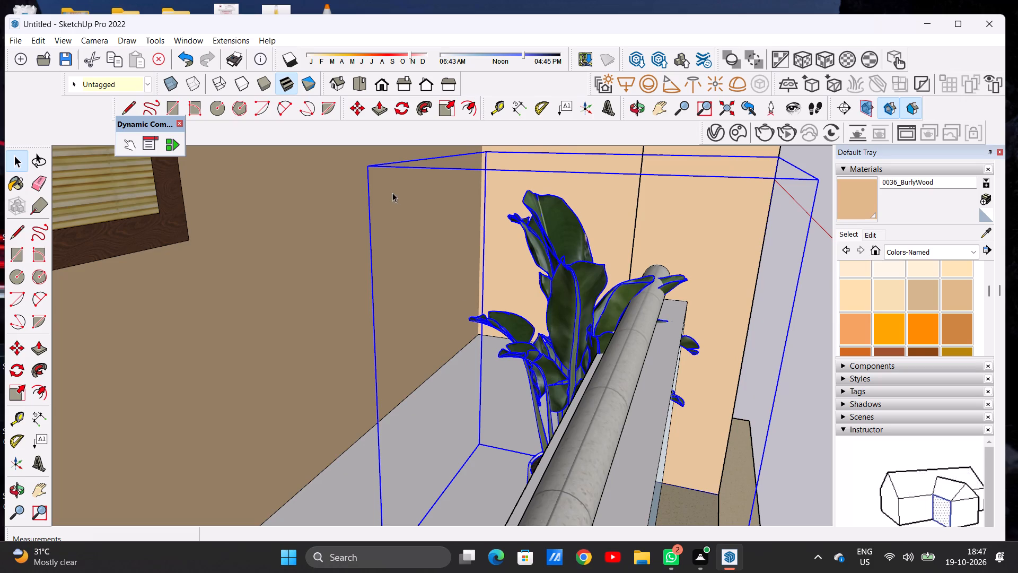
{"action": "key", "text": "m"}
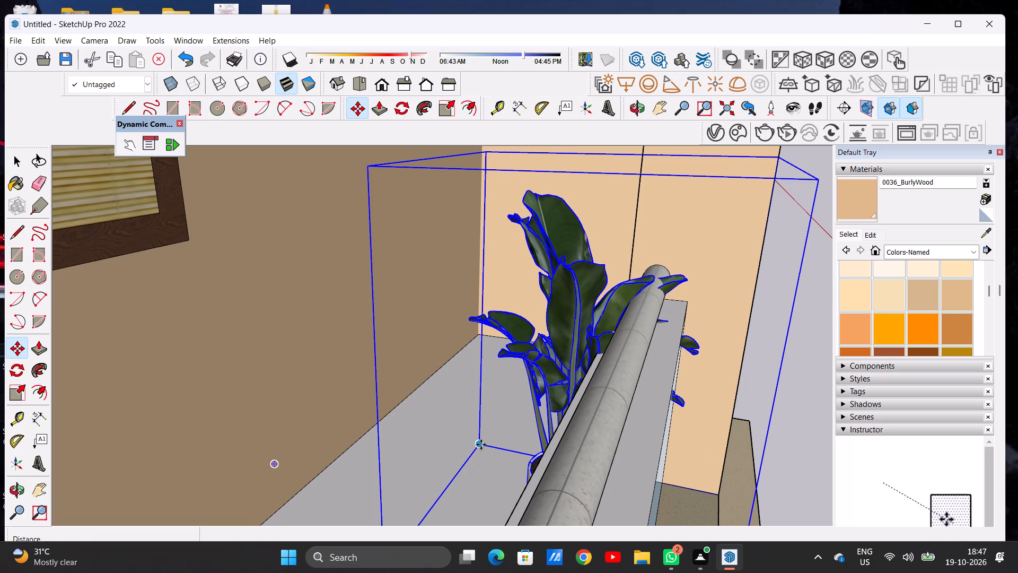
{"action": "left_click", "coordinate": [481, 445]}
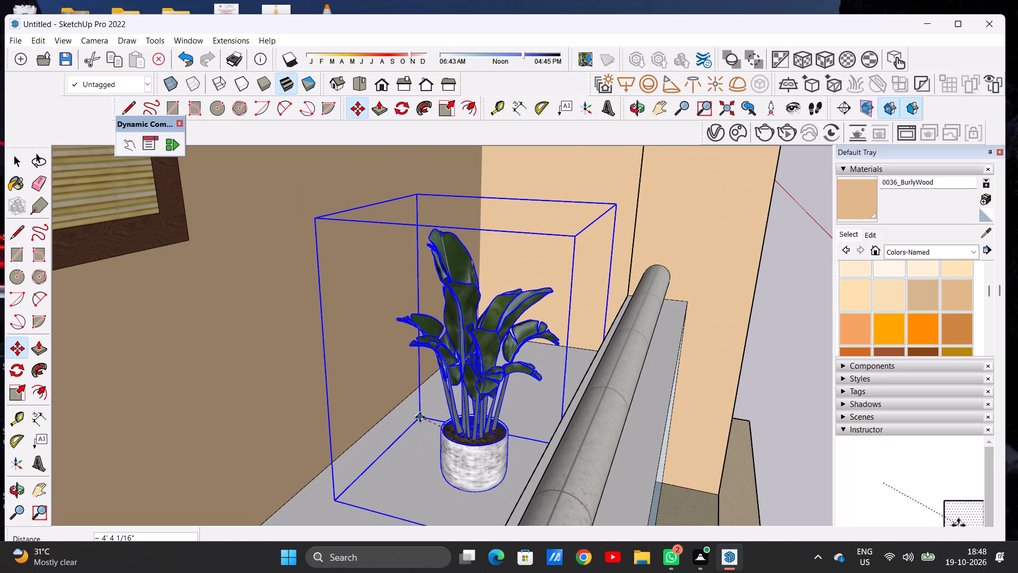
{"action": "left_click", "coordinate": [420, 417]}
{"action": "key", "text": "space"}
{"action": "scroll", "coordinate": [420, 417], "scroll_direction": "down", "scroll_amount": 9}
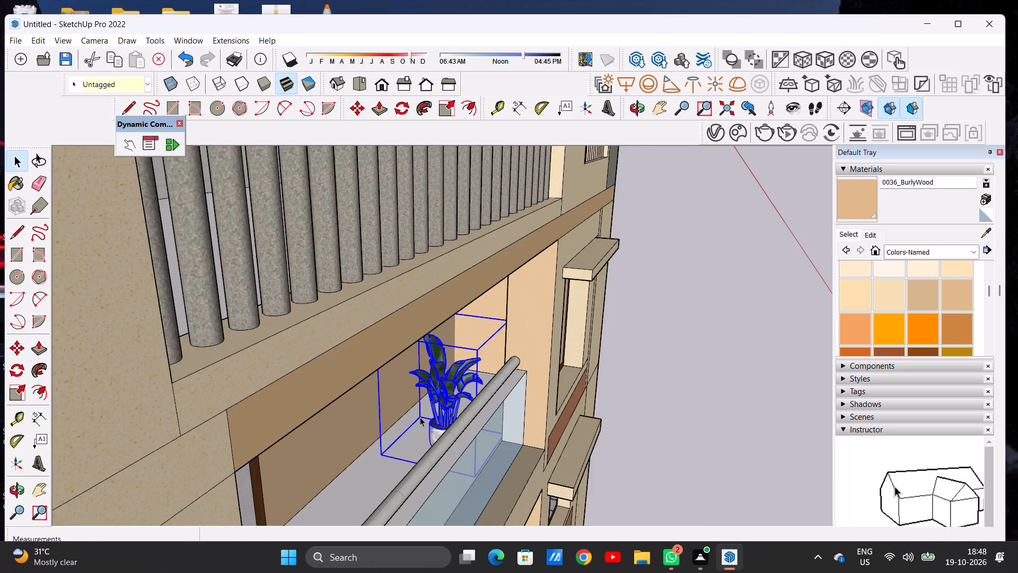
{"action": "scroll", "coordinate": [420, 417], "scroll_direction": "down", "scroll_amount": 6}
{"action": "left_click", "coordinate": [663, 351]}
Copy the balcony plant about 18' 5" along the railing to the opposite end of the top-floor balcony, near the sliding door.
{"action": "scroll", "coordinate": [415, 413], "scroll_direction": "up", "scroll_amount": 2}
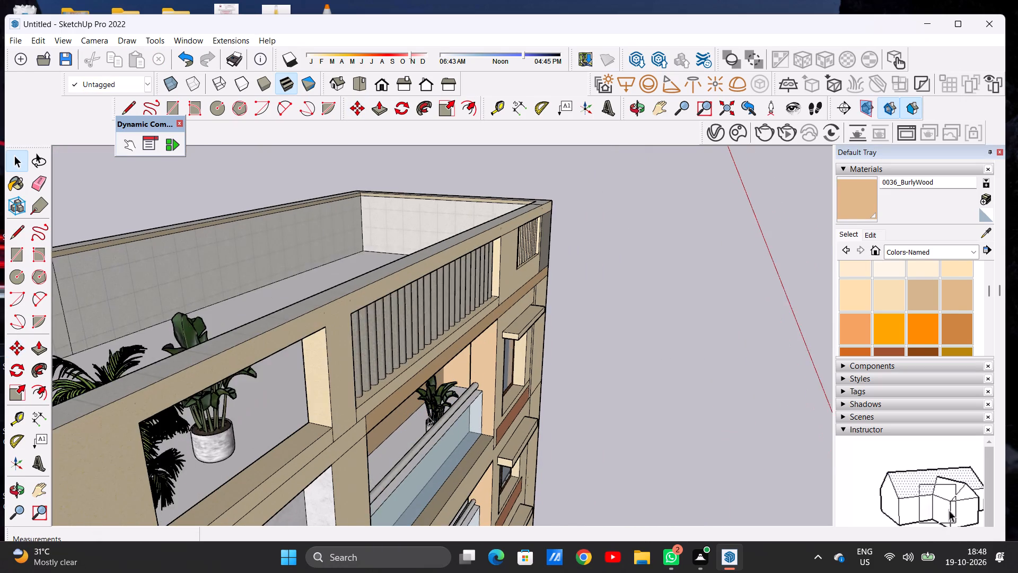
{"action": "scroll", "coordinate": [428, 416], "scroll_direction": "up", "scroll_amount": 1}
{"action": "scroll", "coordinate": [428, 416], "scroll_direction": "down", "scroll_amount": 1}
{"action": "scroll", "coordinate": [428, 416], "scroll_direction": "up", "scroll_amount": 2}
{"action": "middle_click_drag", "start_coordinate": [471, 417], "coordinate": [356, 471]}
{"action": "scroll", "coordinate": [401, 378], "scroll_direction": "down", "scroll_amount": 7}
{"action": "scroll", "coordinate": [403, 431], "scroll_direction": "up", "scroll_amount": 4}
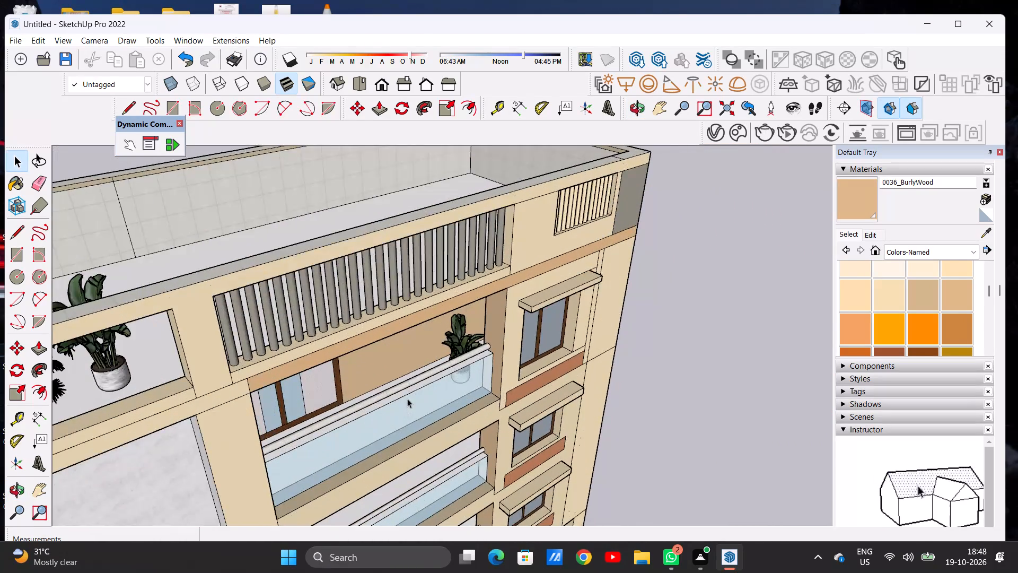
{"action": "scroll", "coordinate": [407, 395], "scroll_direction": "up", "scroll_amount": 6}
{"action": "left_click", "coordinate": [493, 303]}
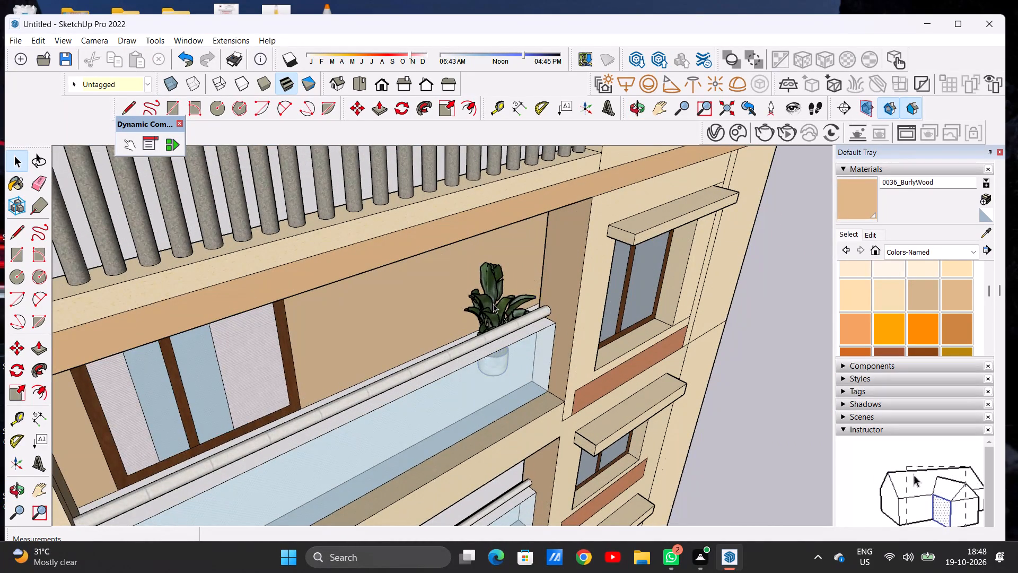
{"action": "scroll", "coordinate": [440, 325], "scroll_direction": "down", "scroll_amount": 7}
{"action": "middle_click_drag", "start_coordinate": [484, 369], "coordinate": [301, 357]}
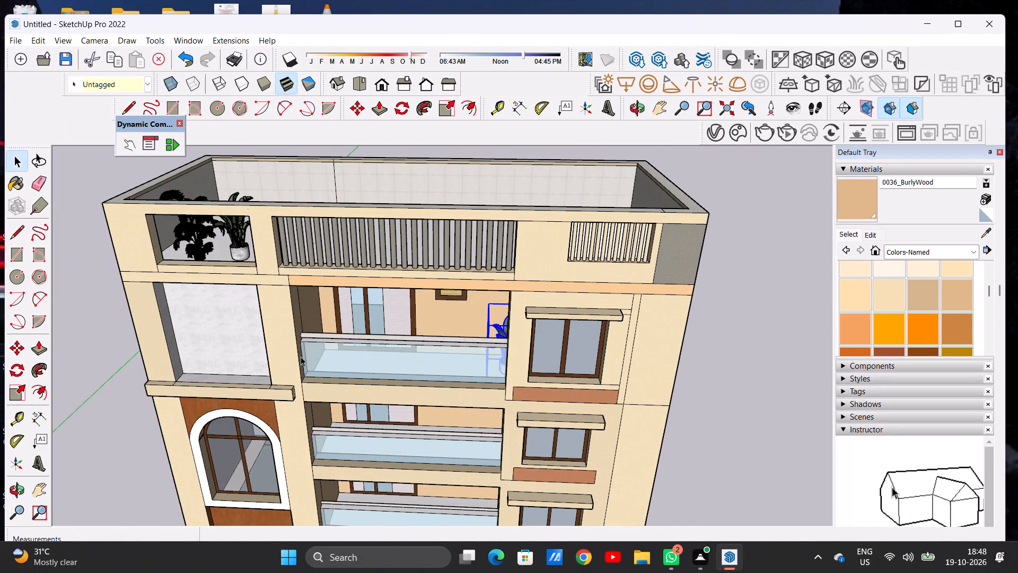
{"action": "middle_click_drag", "start_coordinate": [357, 377], "coordinate": [427, 345]}
{"action": "key", "text": "m"}
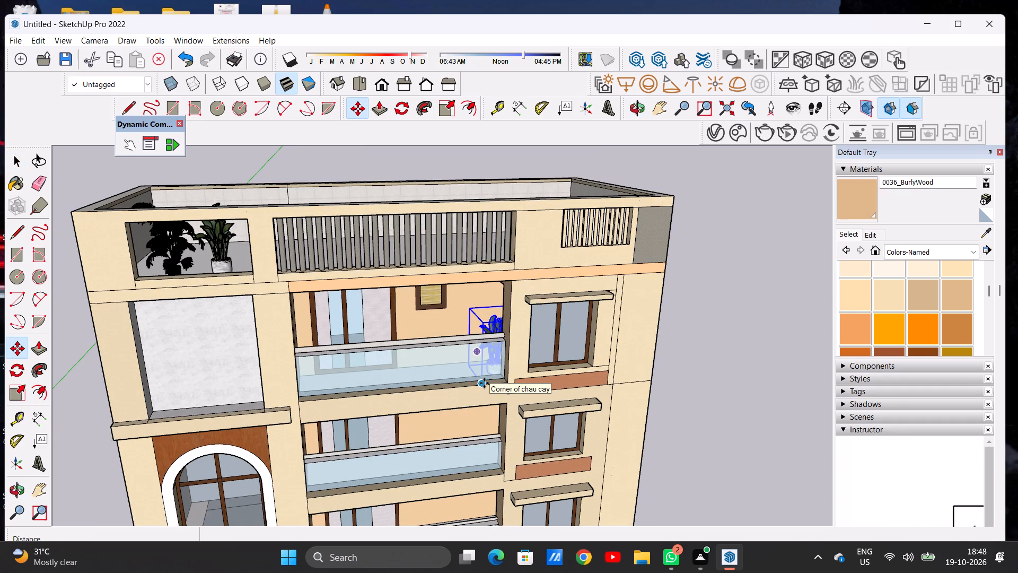
{"action": "left_click", "coordinate": [484, 383]}
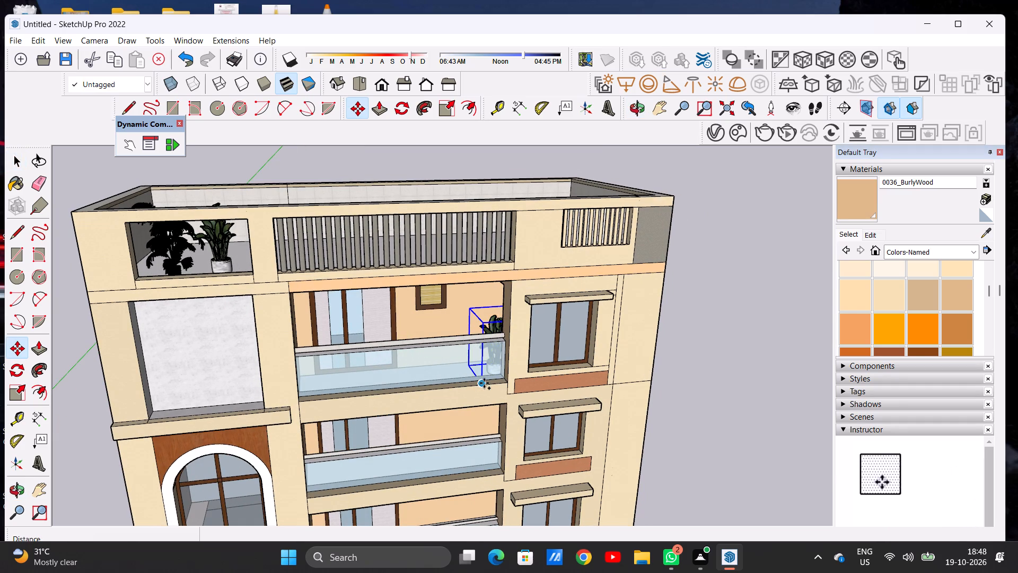
{"action": "left_click", "coordinate": [301, 391]}
{"action": "key", "text": "space"}
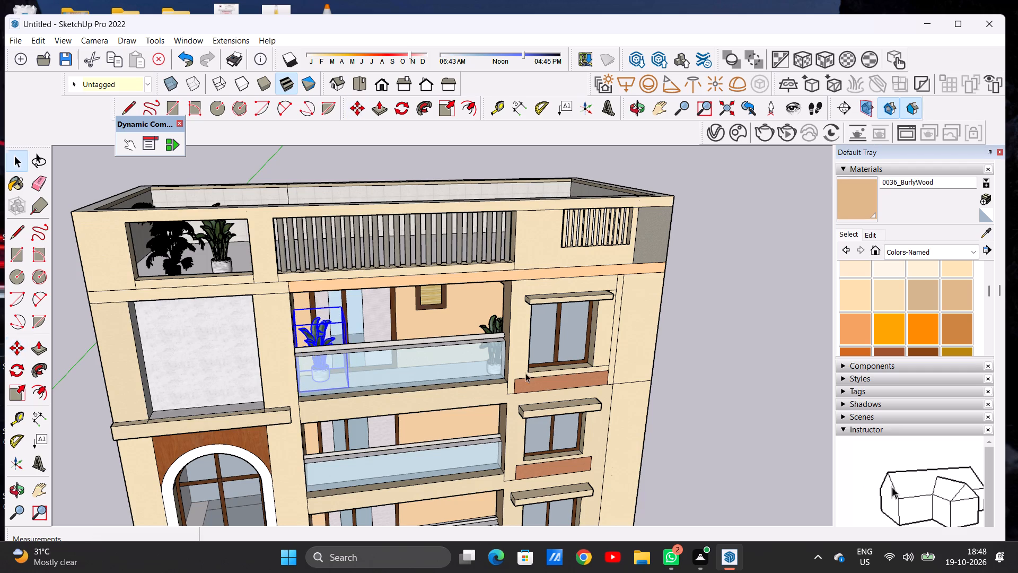
{"action": "left_click", "coordinate": [714, 341]}
Move the copied plant about 2' 3" so its pot rests on the balcony floor beside the sliding door frame.
{"action": "scroll", "coordinate": [317, 353], "scroll_direction": "up", "scroll_amount": 7}
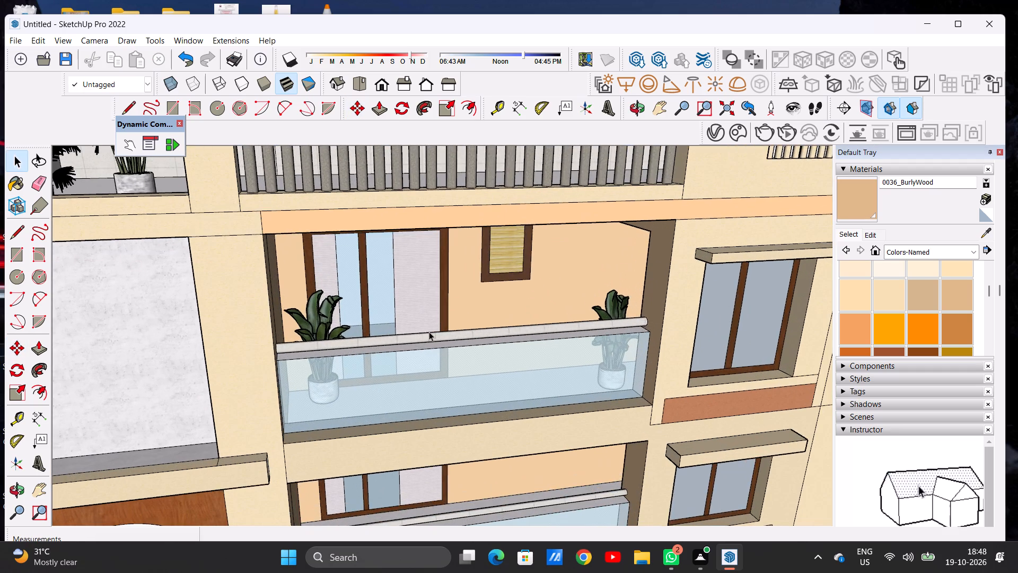
{"action": "middle_click_drag", "start_coordinate": [429, 332], "coordinate": [278, 349]}
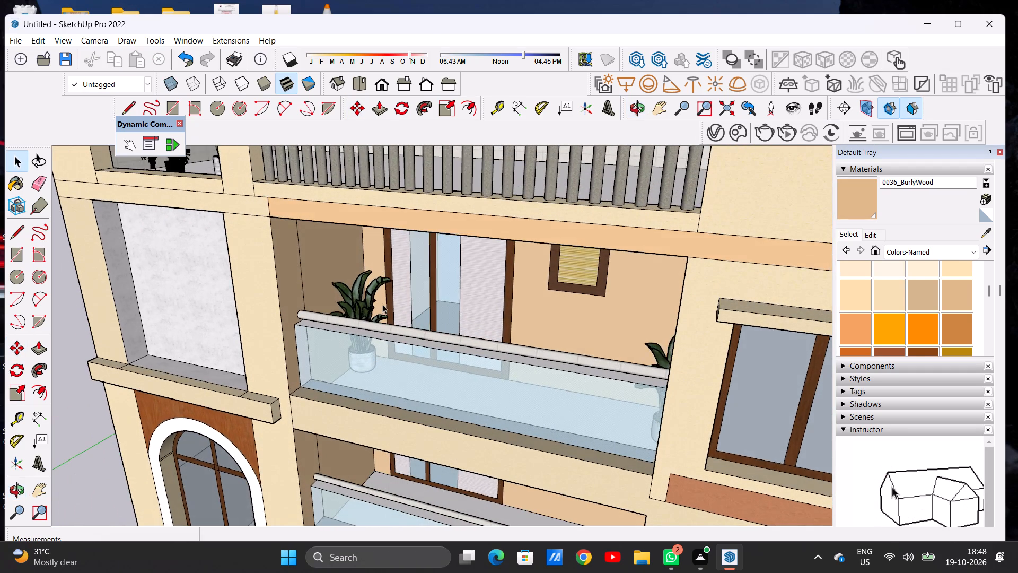
{"action": "scroll", "coordinate": [382, 304], "scroll_direction": "up", "scroll_amount": 6}
{"action": "middle_click_drag", "start_coordinate": [507, 325], "coordinate": [338, 332]}
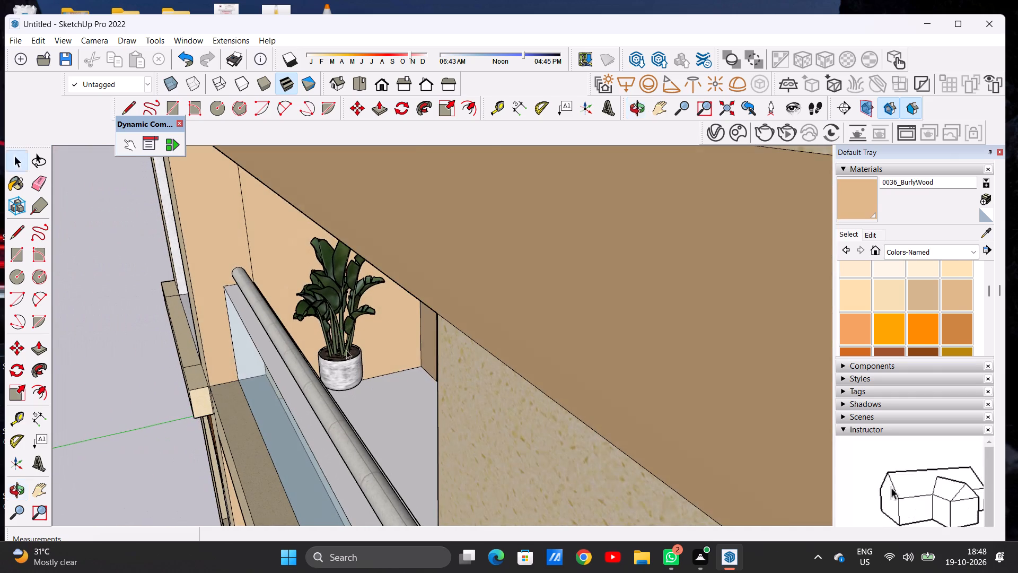
{"action": "scroll", "coordinate": [361, 388], "scroll_direction": "up", "scroll_amount": 8}
{"action": "middle_click_drag", "start_coordinate": [302, 401], "coordinate": [300, 374]}
{"action": "left_click", "coordinate": [306, 307]}
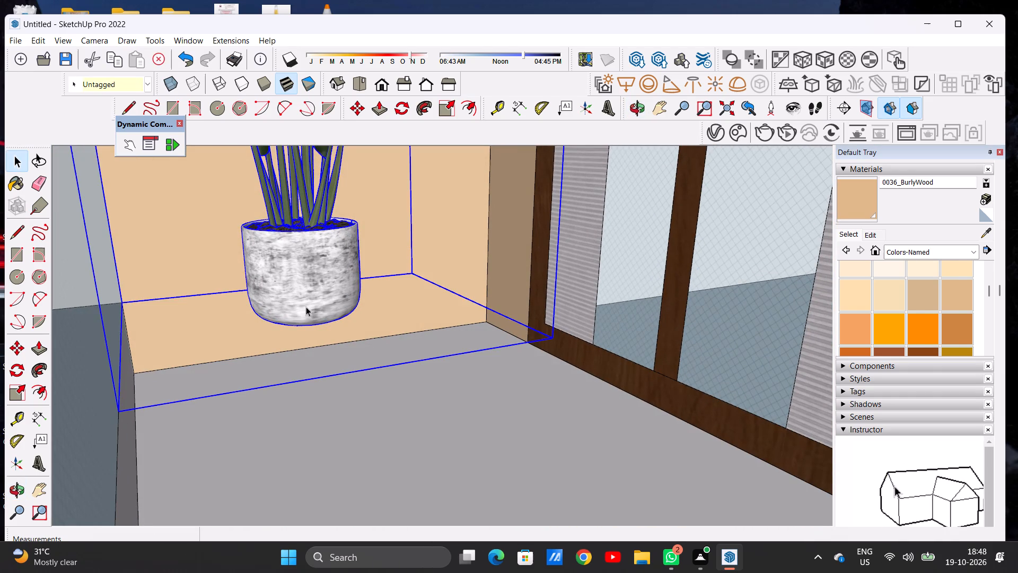
{"action": "key", "text": "m"}
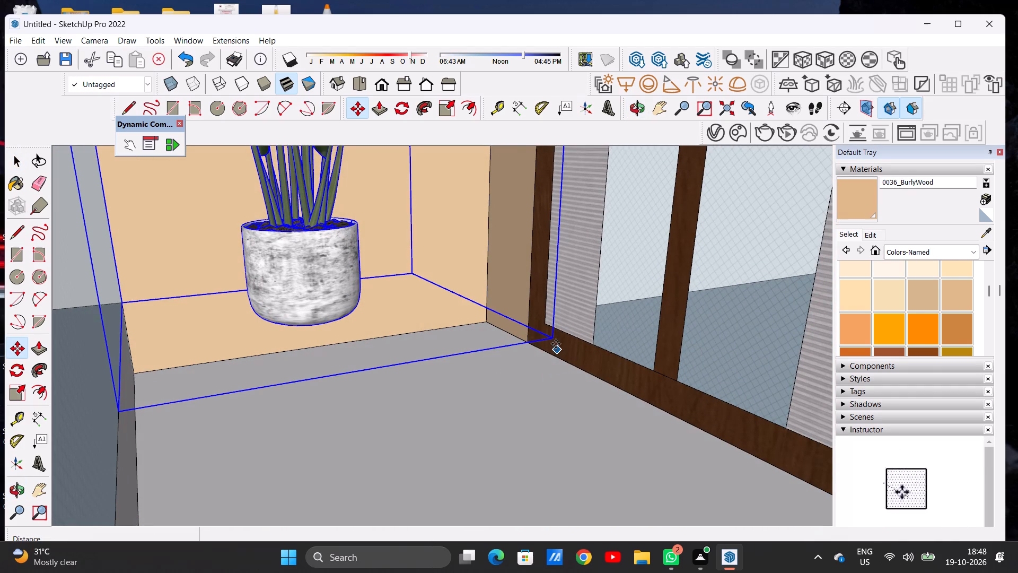
{"action": "left_click", "coordinate": [556, 344]}
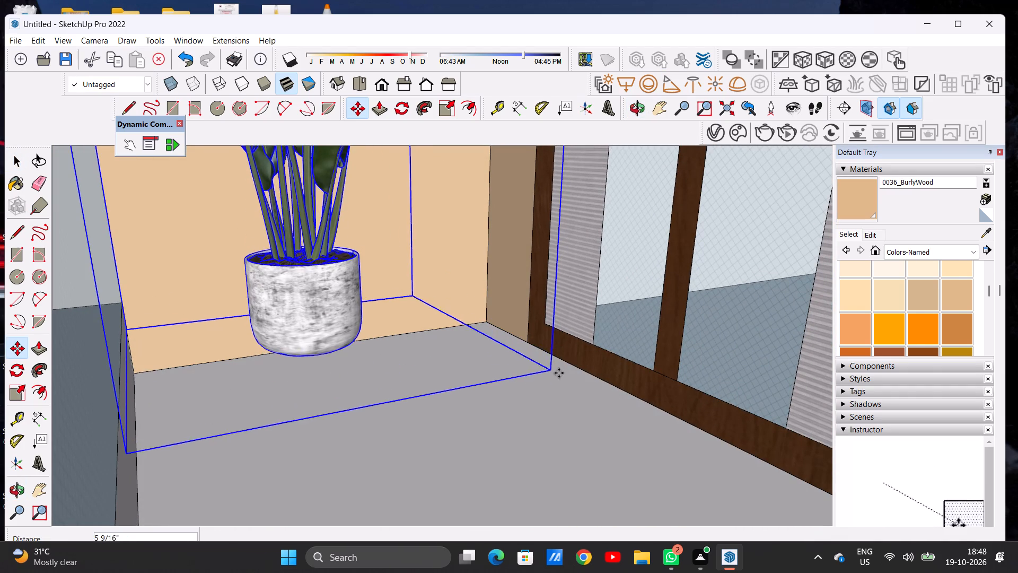
{"action": "left_click", "coordinate": [610, 388]}
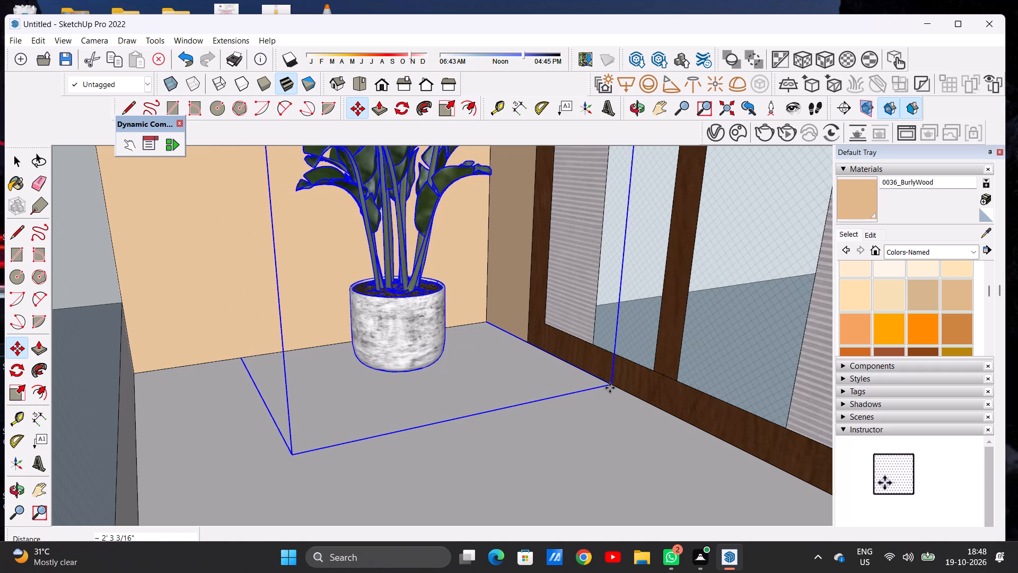
{"action": "key", "text": "space"}
{"action": "scroll", "coordinate": [407, 378], "scroll_direction": "down", "scroll_amount": 20}
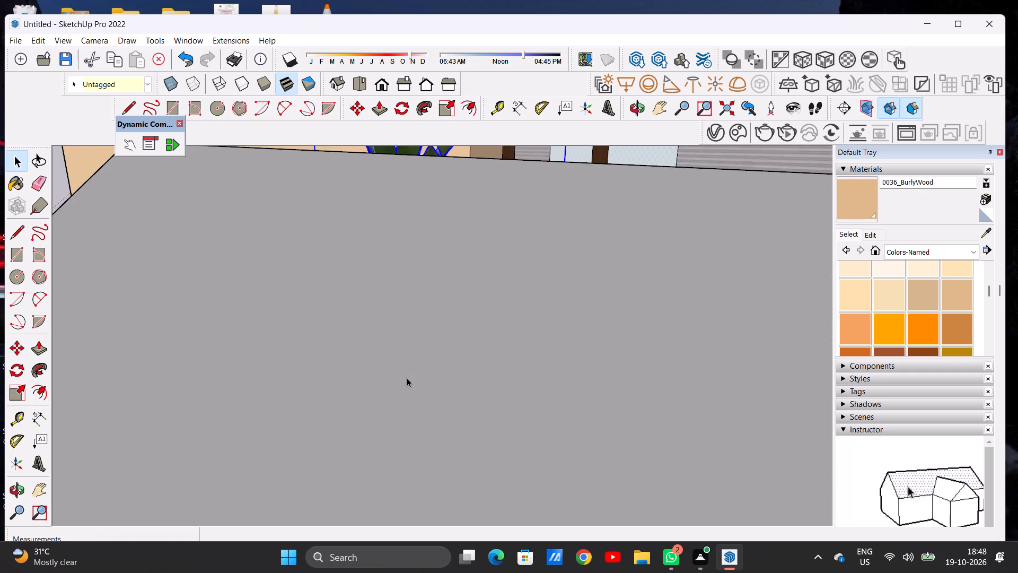
{"action": "scroll", "coordinate": [407, 378], "scroll_direction": "down", "scroll_amount": 5}
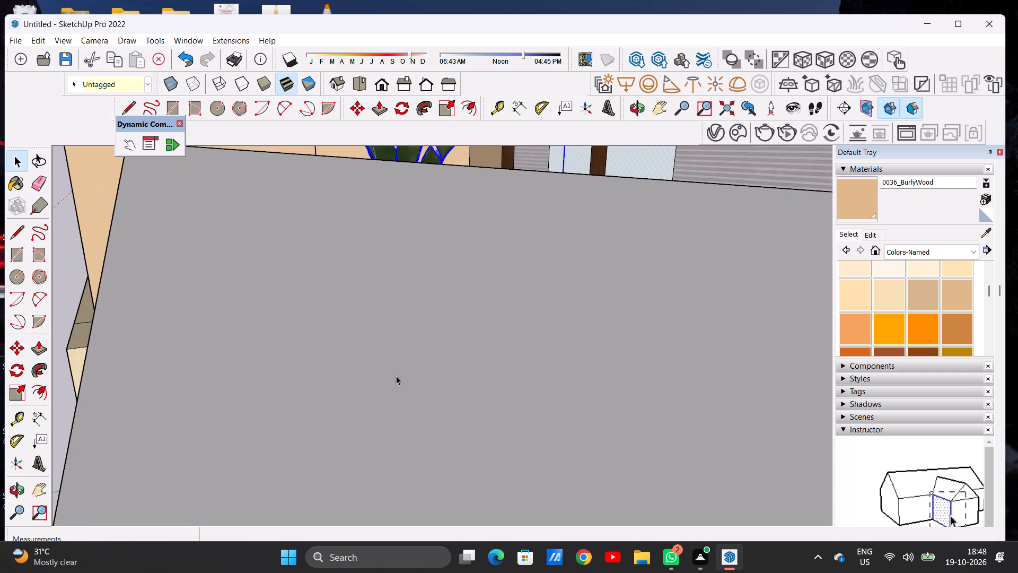
{"action": "scroll", "coordinate": [322, 369], "scroll_direction": "down", "scroll_amount": 15}
{"action": "scroll", "coordinate": [327, 355], "scroll_direction": "up", "scroll_amount": 1}
{"action": "scroll", "coordinate": [327, 355], "scroll_direction": "down", "scroll_amount": 5}
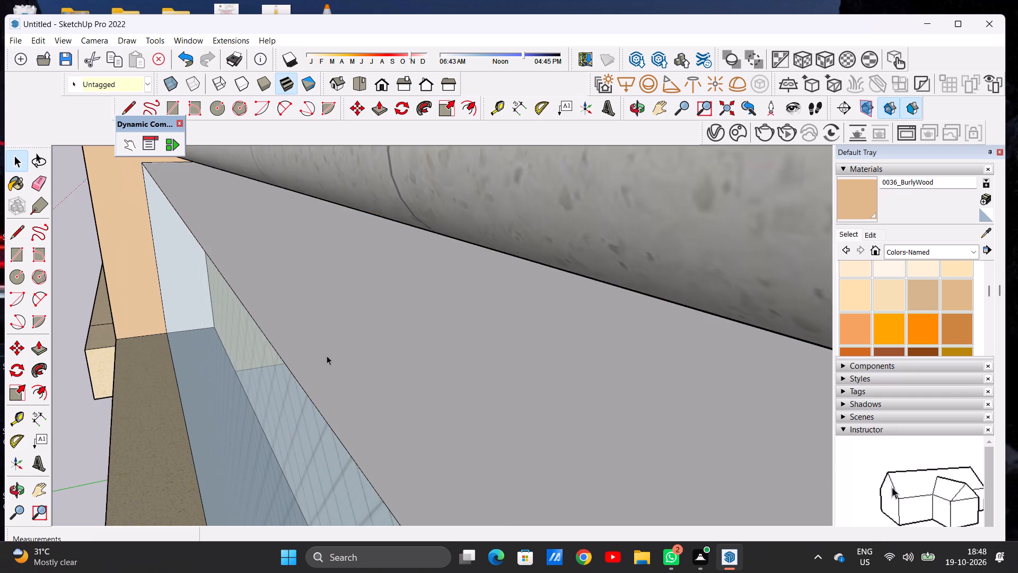
{"action": "scroll", "coordinate": [327, 355], "scroll_direction": "down", "scroll_amount": 8}
{"action": "left_click", "coordinate": [79, 310]}
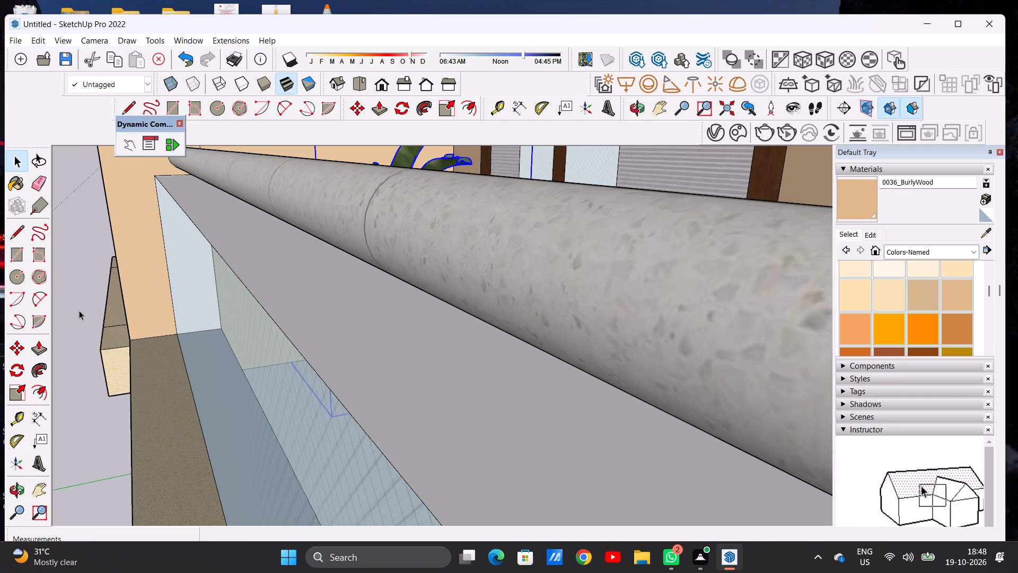
Examine both top-floor balcony plants behind the glass railing and the whole front facade from outside.
{"action": "scroll", "coordinate": [318, 379], "scroll_direction": "down", "scroll_amount": 3}
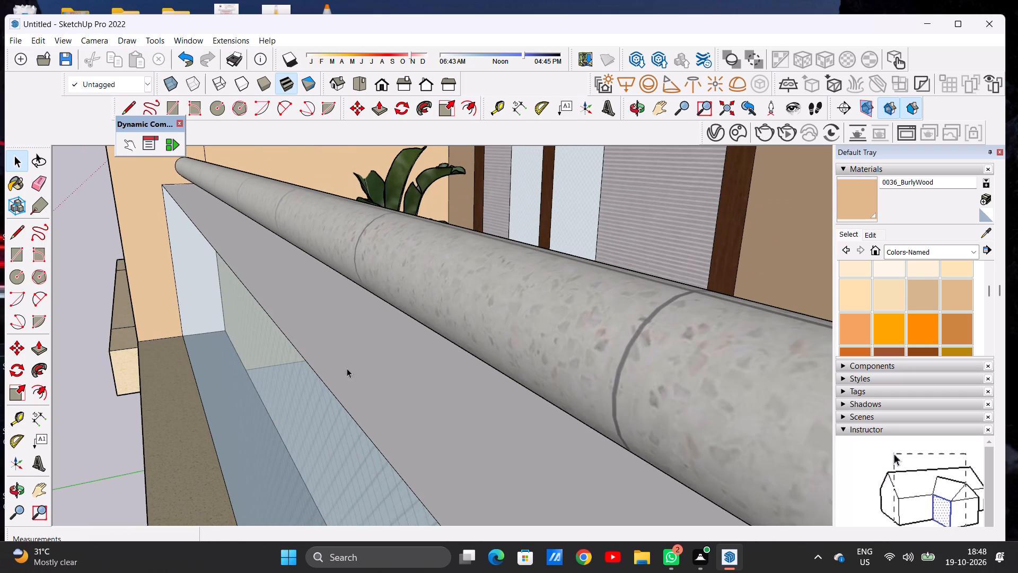
{"action": "scroll", "coordinate": [361, 349], "scroll_direction": "down", "scroll_amount": 18}
{"action": "middle_click_drag", "start_coordinate": [358, 275], "coordinate": [467, 288]}
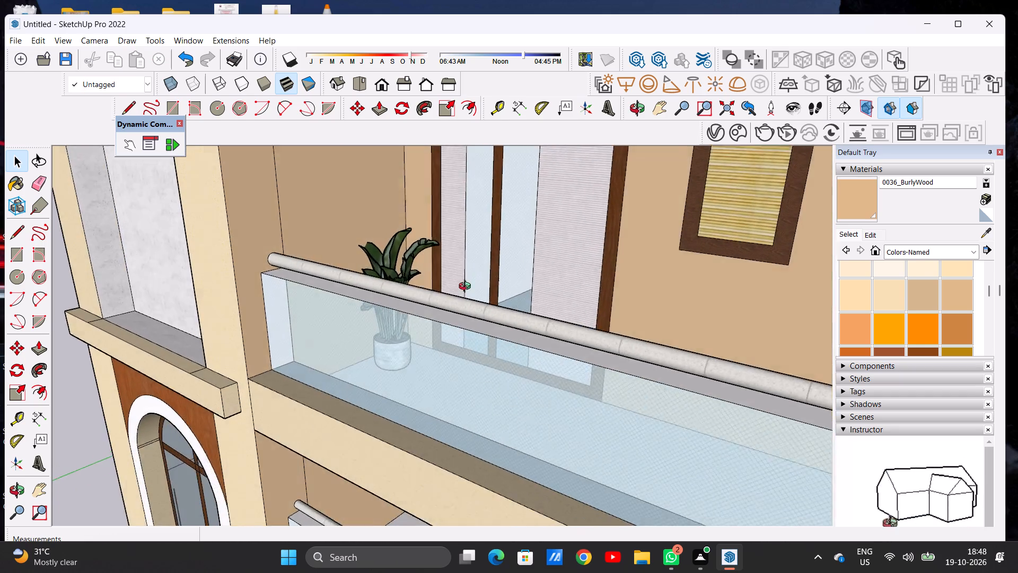
{"action": "middle_click_drag", "start_coordinate": [467, 288], "coordinate": [485, 280]}
{"action": "middle_click_drag", "start_coordinate": [356, 290], "coordinate": [473, 269]}
{"action": "scroll", "coordinate": [264, 311], "scroll_direction": "down", "scroll_amount": 9}
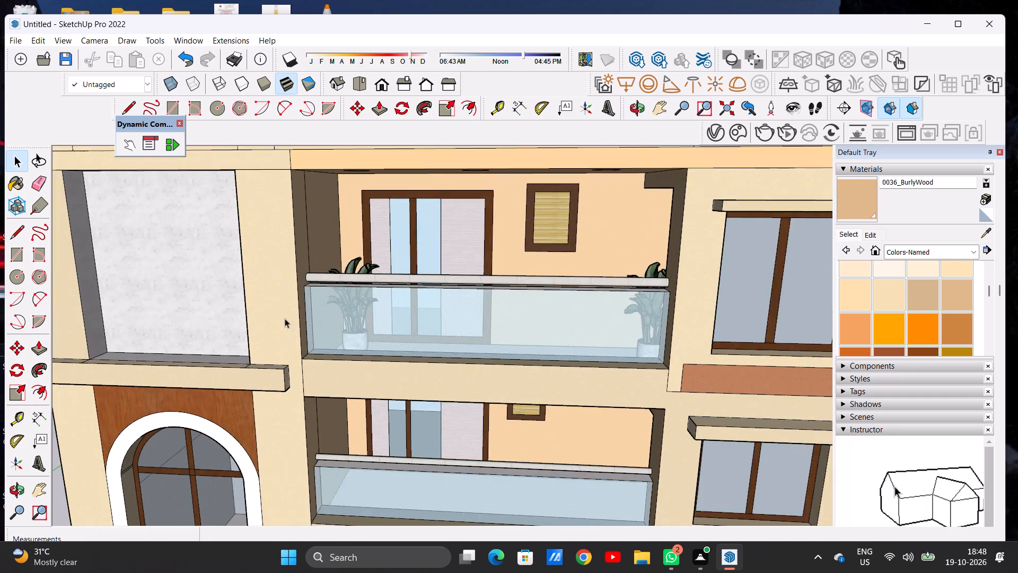
{"action": "scroll", "coordinate": [285, 318], "scroll_direction": "down", "scroll_amount": 9}
{"action": "middle_click_drag", "start_coordinate": [348, 335], "coordinate": [420, 300]}
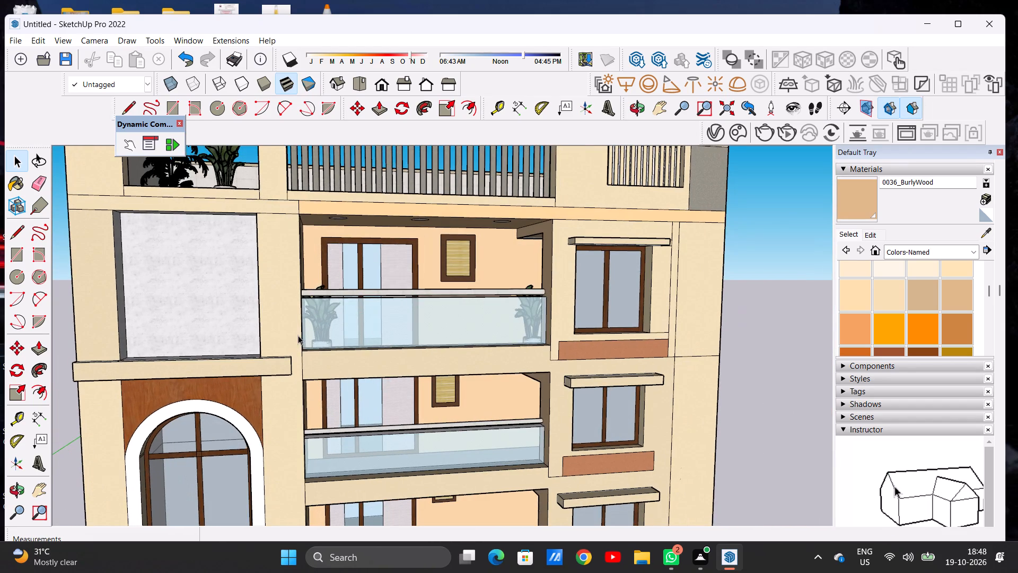
{"action": "scroll", "coordinate": [298, 335], "scroll_direction": "down", "scroll_amount": 8}
{"action": "scroll", "coordinate": [297, 338], "scroll_direction": "down", "scroll_amount": 13}
{"action": "middle_click_drag", "start_coordinate": [410, 327], "coordinate": [366, 325]}
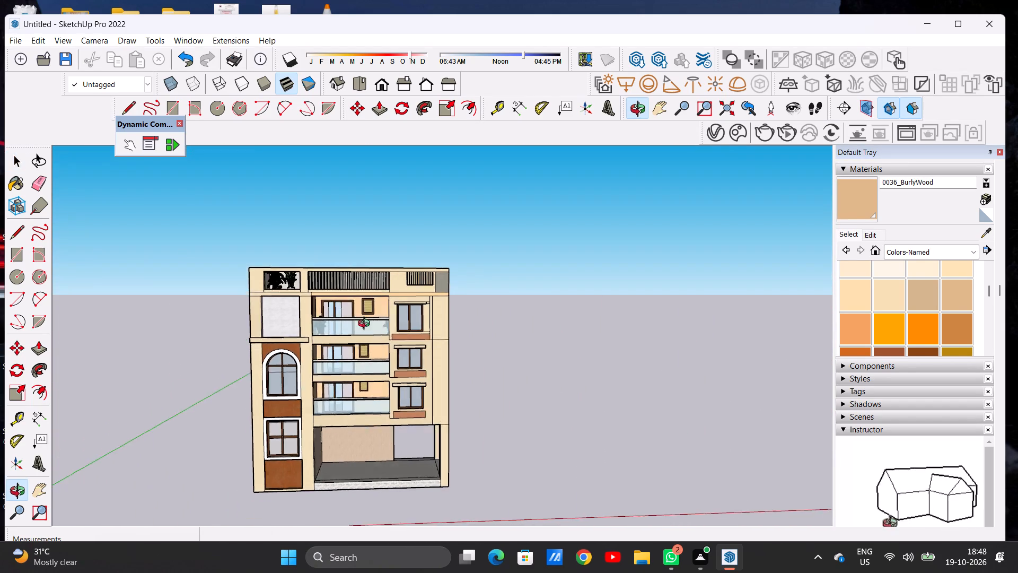
Move the top-floor balcony plant nearest the end wall about 2' 9" along the red axis, away from that wall.
{"action": "middle_click_drag", "start_coordinate": [366, 325], "coordinate": [466, 368]}
{"action": "scroll", "coordinate": [371, 342], "scroll_direction": "up", "scroll_amount": 12}
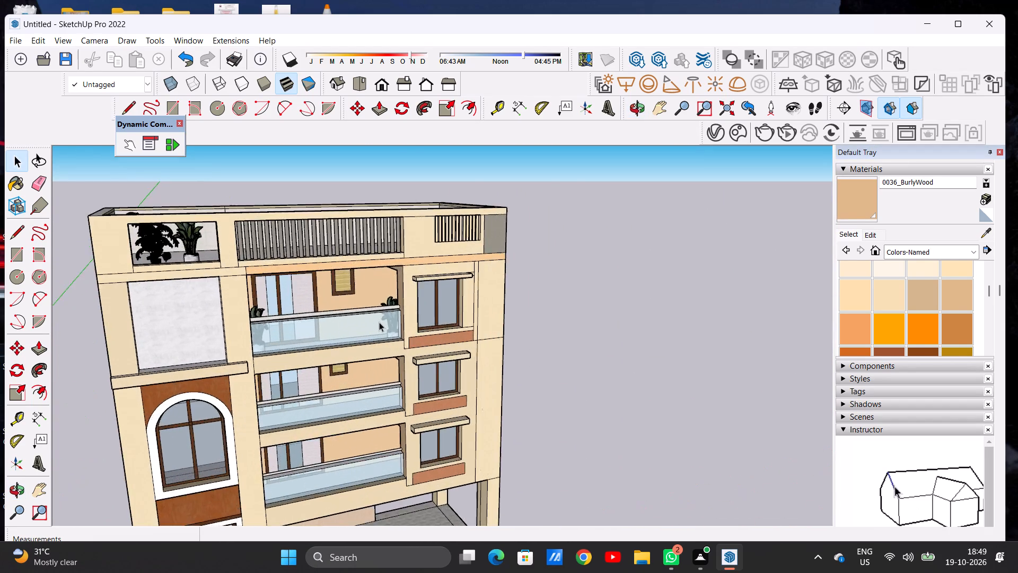
{"action": "scroll", "coordinate": [379, 322], "scroll_direction": "up", "scroll_amount": 7}
{"action": "left_click", "coordinate": [398, 331]}
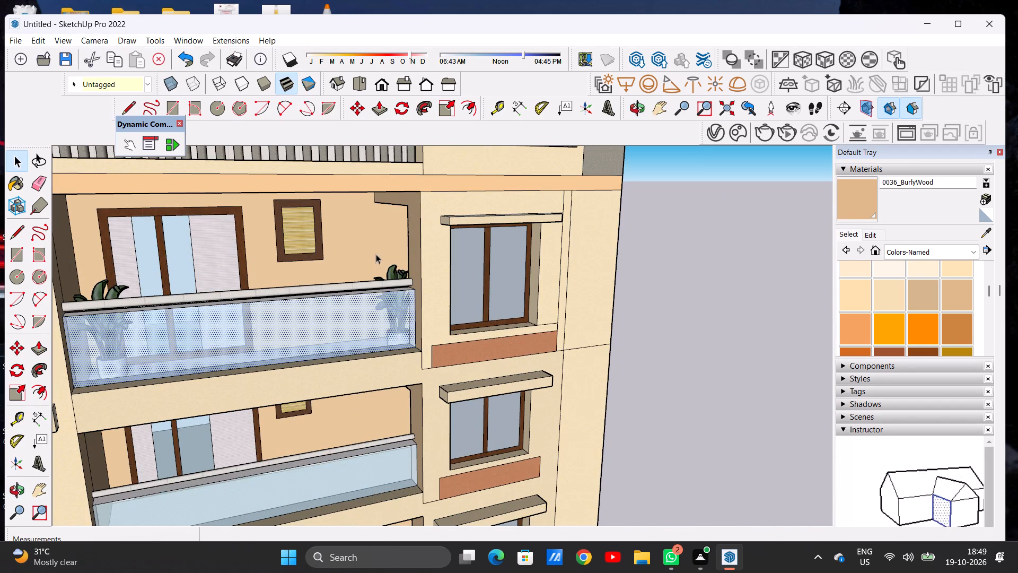
{"action": "left_click", "coordinate": [674, 256]}
{"action": "scroll", "coordinate": [399, 271], "scroll_direction": "up", "scroll_amount": 2}
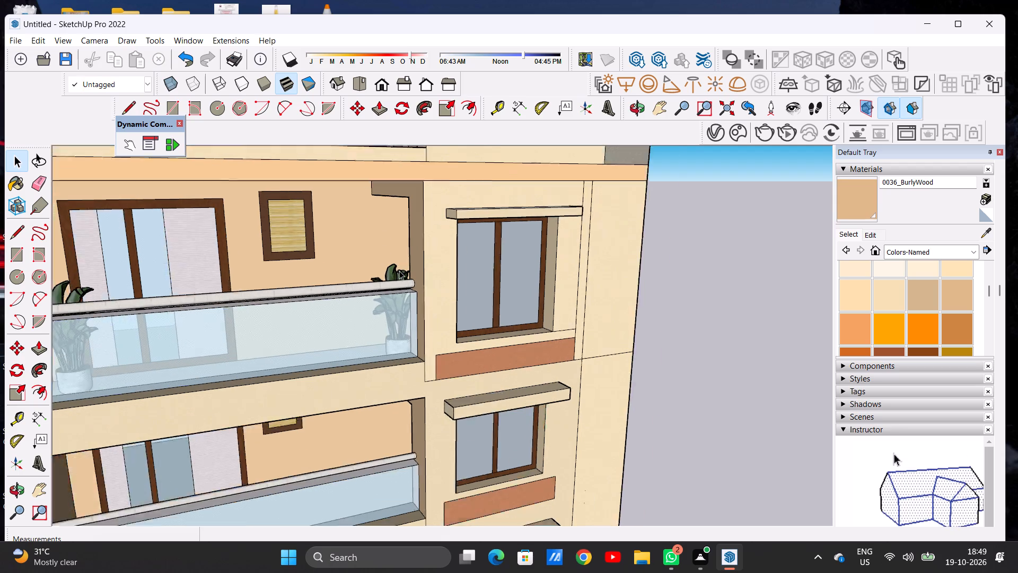
{"action": "scroll", "coordinate": [399, 271], "scroll_direction": "up", "scroll_amount": 5}
{"action": "left_click", "coordinate": [384, 275]}
{"action": "scroll", "coordinate": [381, 255], "scroll_direction": "down", "scroll_amount": 7}
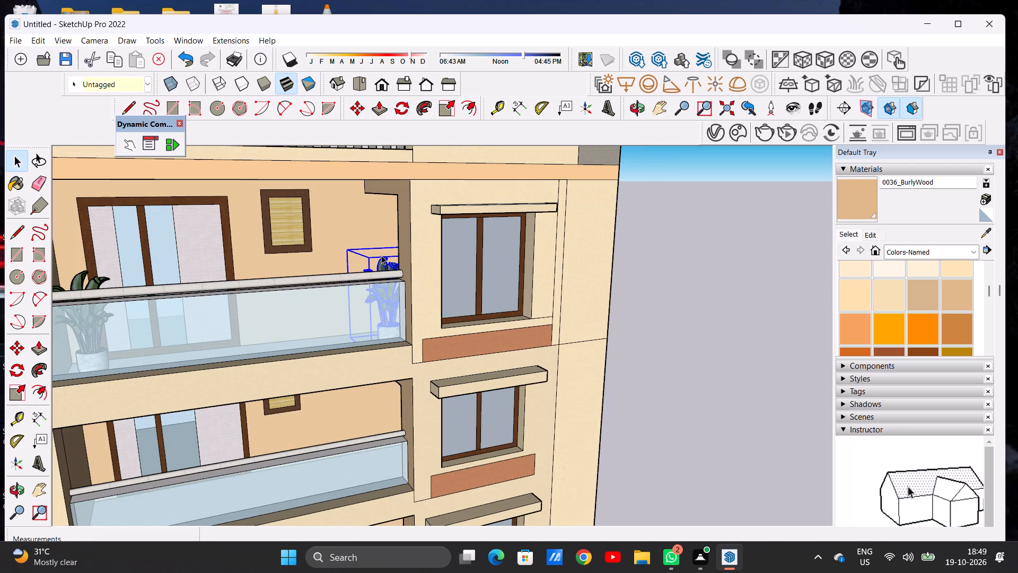
{"action": "key", "text": "m"}
{"action": "left_click", "coordinate": [372, 355]}
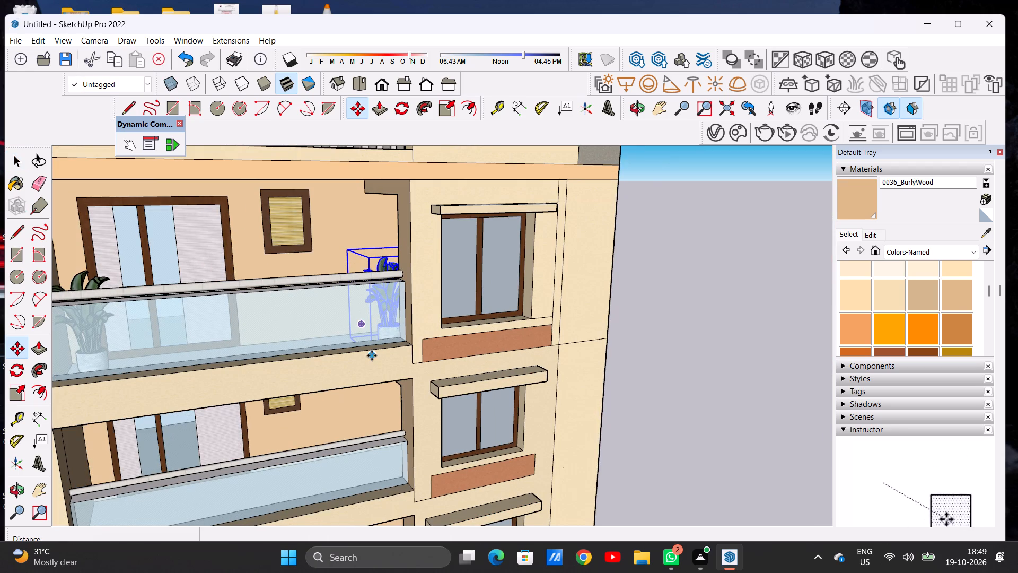
{"action": "left_click", "coordinate": [332, 364]}
{"action": "key", "text": "space"}
{"action": "left_click", "coordinate": [695, 276]}
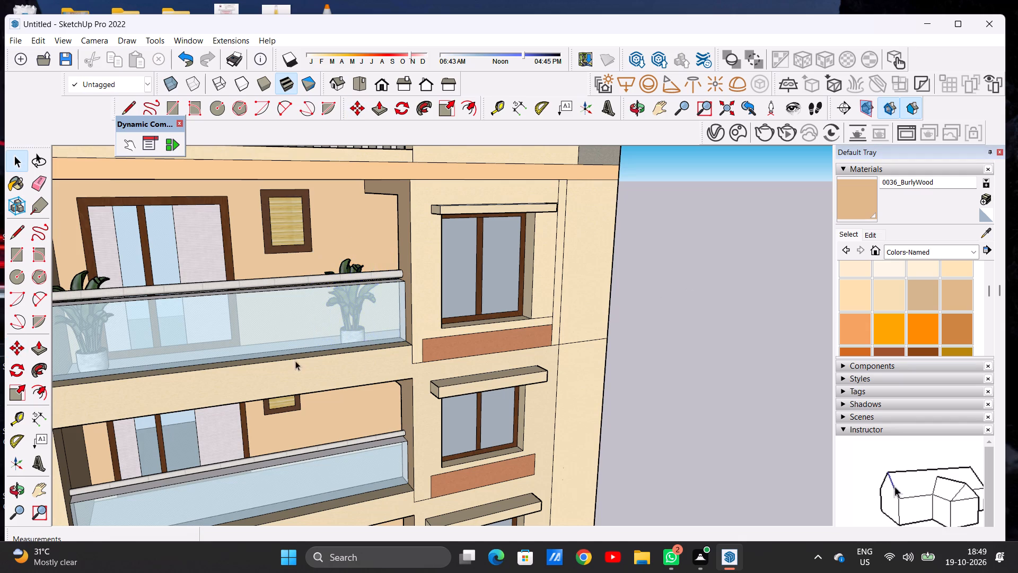
Examine the front facade and the empty balconies below the top floor from several angles.
{"action": "scroll", "coordinate": [306, 342], "scroll_direction": "down", "scroll_amount": 7}
{"action": "middle_click_drag", "start_coordinate": [395, 356], "coordinate": [301, 340]}
{"action": "scroll", "coordinate": [479, 345], "scroll_direction": "down", "scroll_amount": 6}
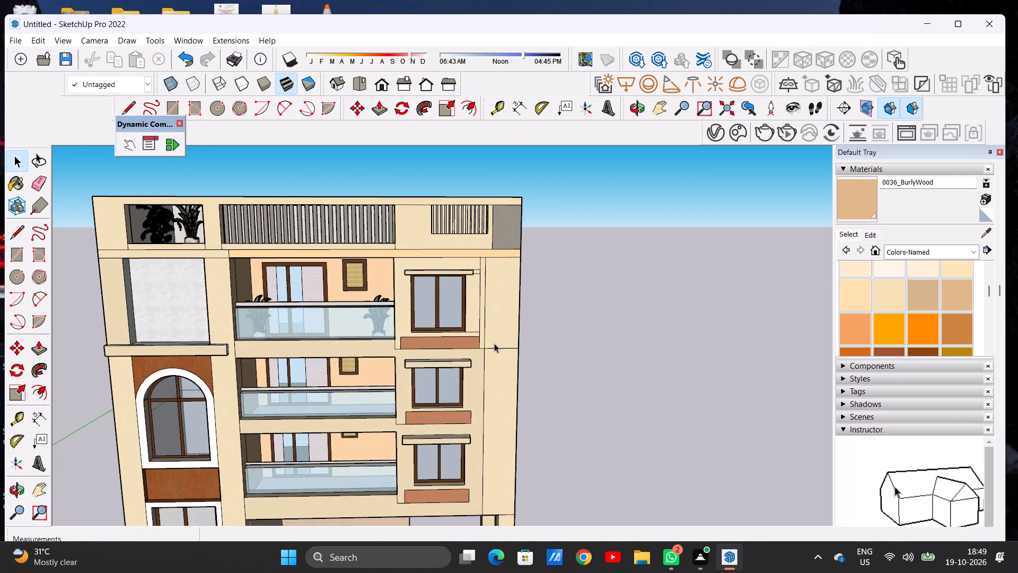
{"action": "scroll", "coordinate": [494, 346], "scroll_direction": "down", "scroll_amount": 6}
{"action": "scroll", "coordinate": [389, 461], "scroll_direction": "up", "scroll_amount": 6}
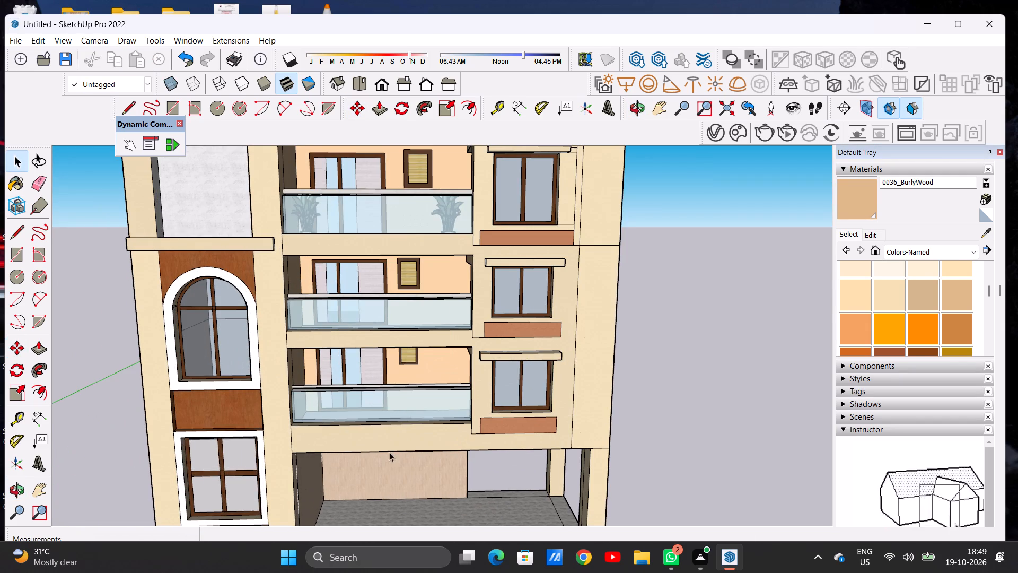
{"action": "middle_click_drag", "start_coordinate": [401, 392], "coordinate": [547, 434]}
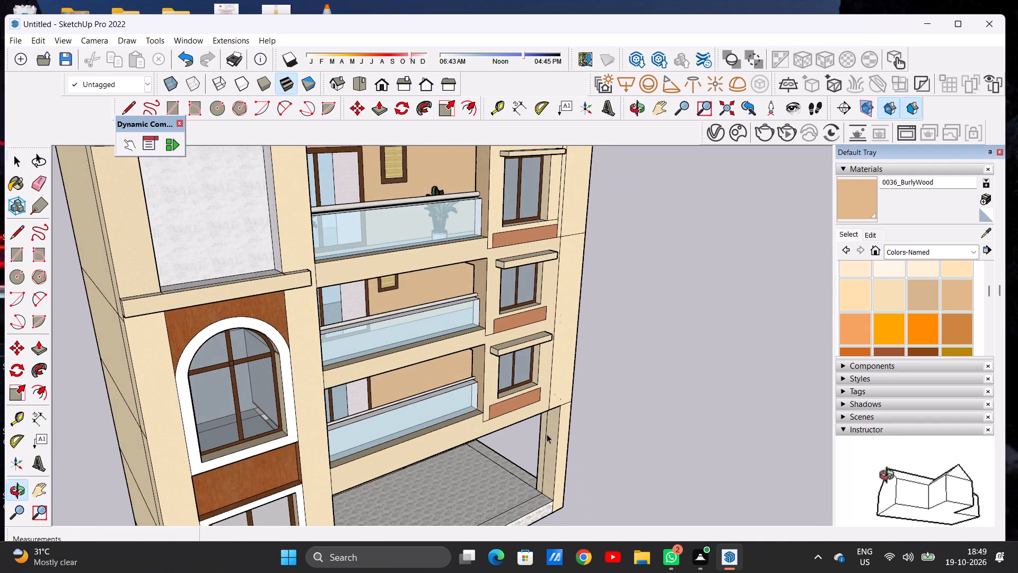
{"action": "scroll", "coordinate": [450, 300], "scroll_direction": "up", "scroll_amount": 5}
{"action": "middle_click_drag", "start_coordinate": [410, 297], "coordinate": [478, 325]}
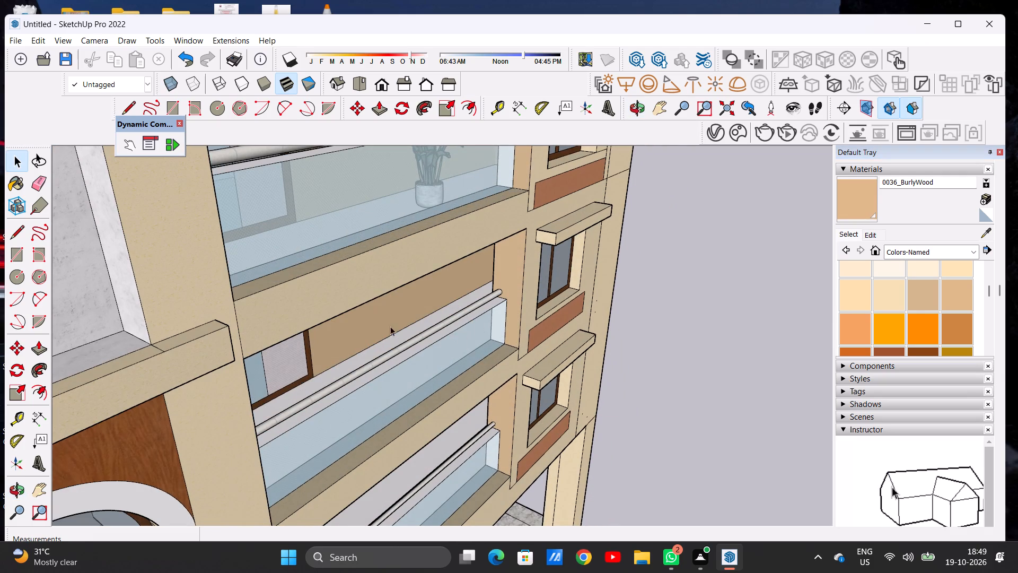
{"action": "scroll", "coordinate": [381, 315], "scroll_direction": "down", "scroll_amount": 3}
{"action": "scroll", "coordinate": [391, 333], "scroll_direction": "up", "scroll_amount": 5}
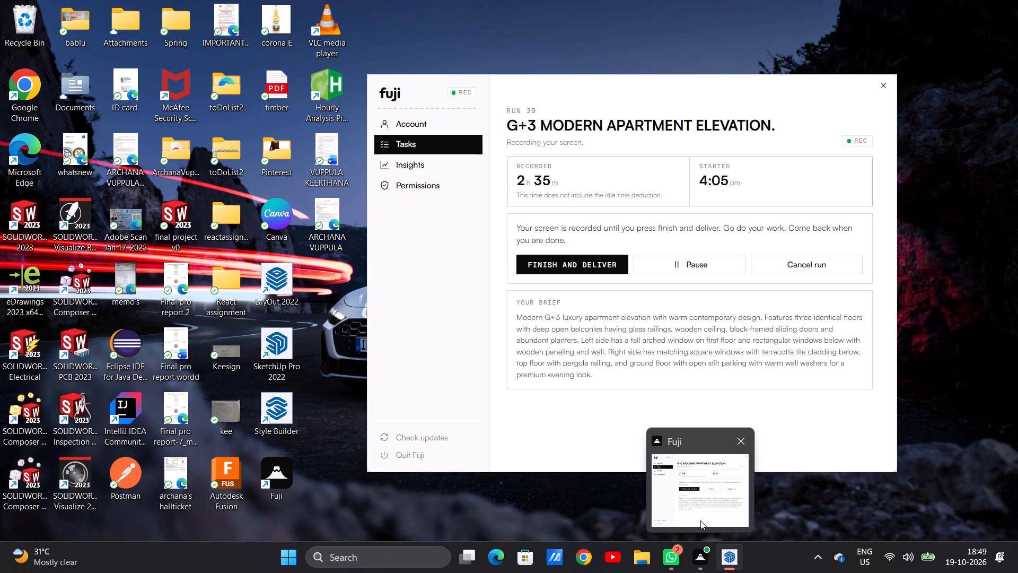
{"action": "left_click", "coordinate": [708, 500]}
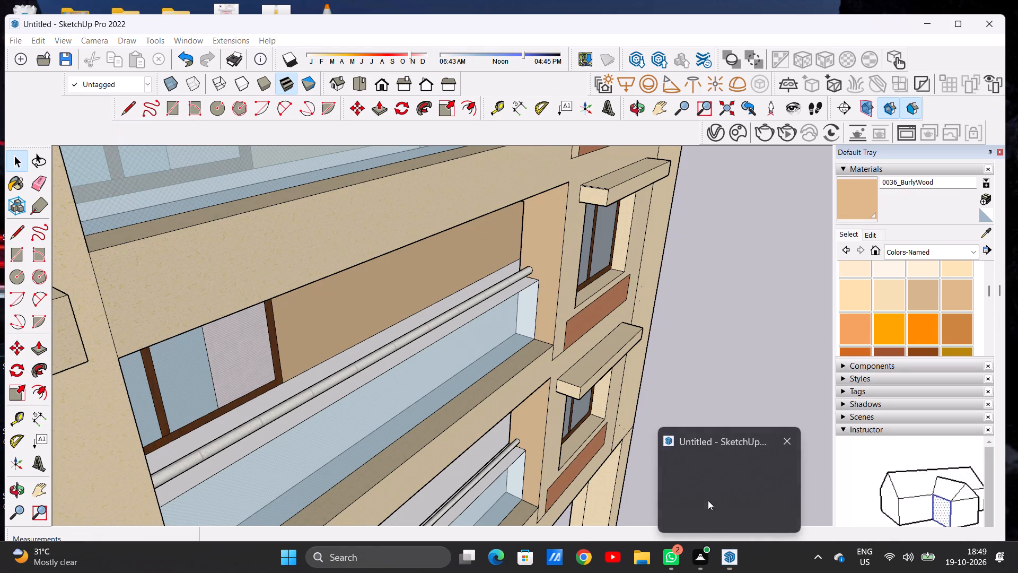
{"action": "scroll", "coordinate": [483, 393], "scroll_direction": "down", "scroll_amount": 5}
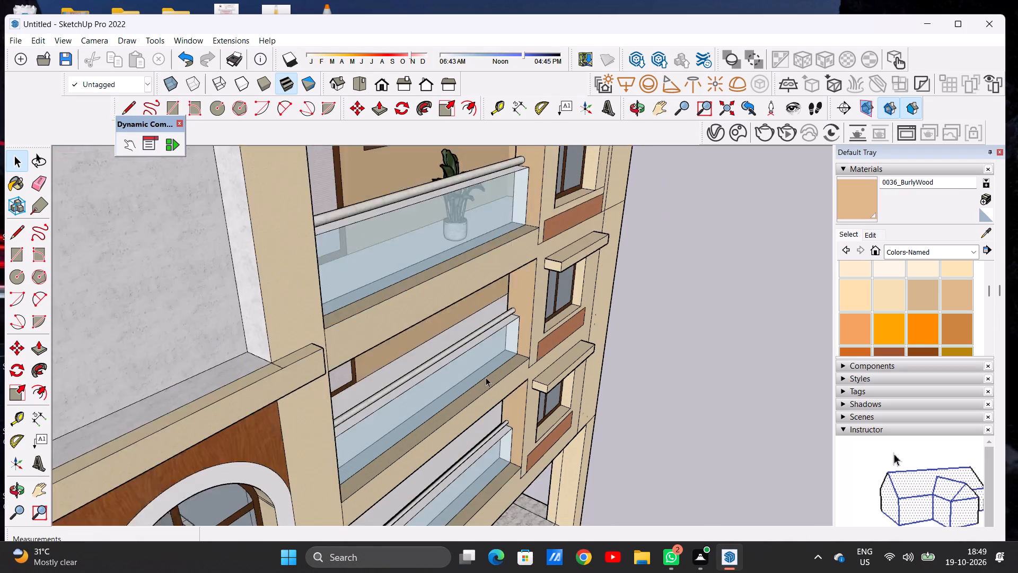
{"action": "scroll", "coordinate": [486, 377], "scroll_direction": "down", "scroll_amount": 3}
{"action": "scroll", "coordinate": [485, 362], "scroll_direction": "up", "scroll_amount": 7}
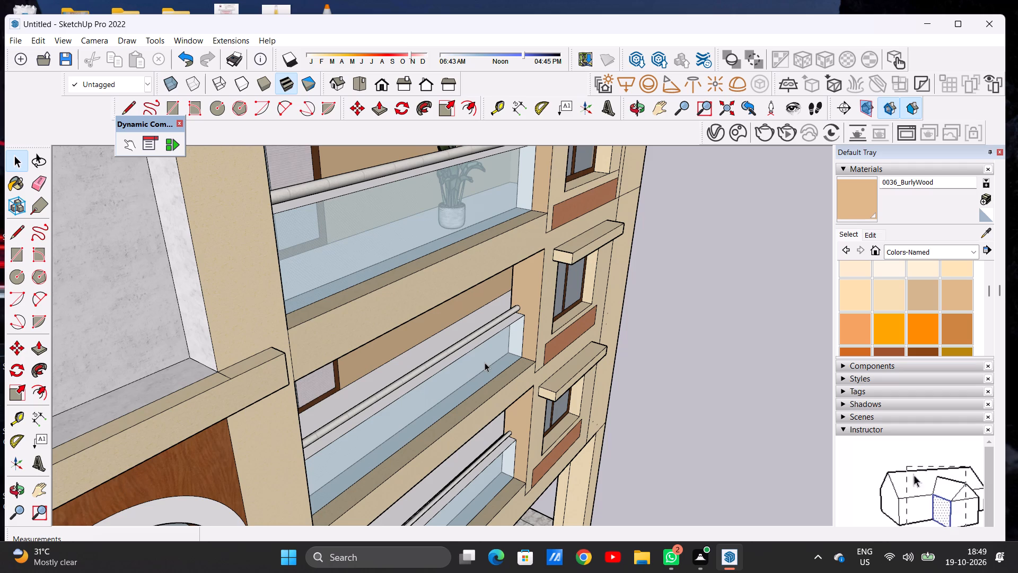
{"action": "scroll", "coordinate": [468, 345], "scroll_direction": "down", "scroll_amount": 7}
{"action": "scroll", "coordinate": [362, 338], "scroll_direction": "down", "scroll_amount": 6}
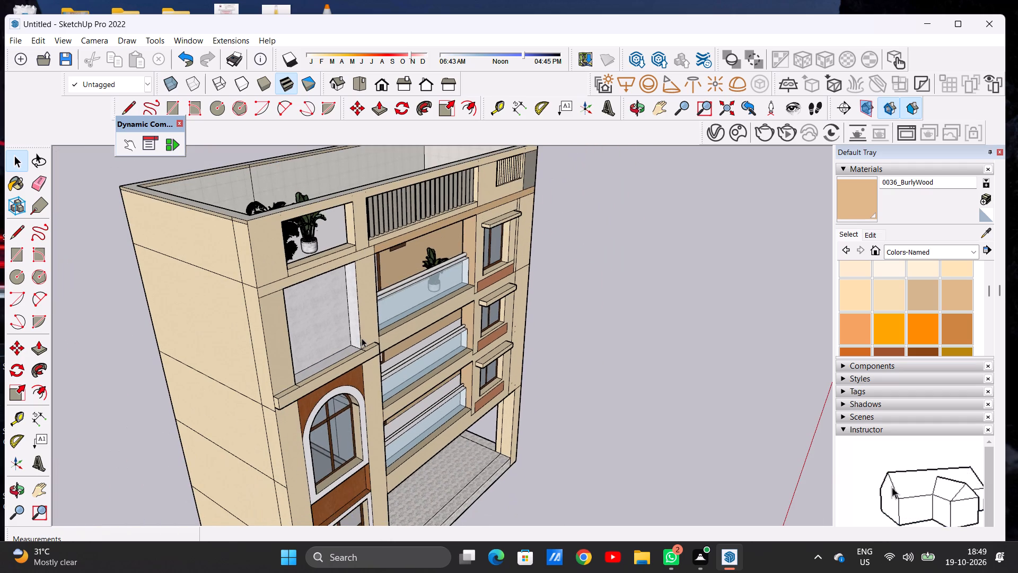
{"action": "scroll", "coordinate": [453, 292], "scroll_direction": "up", "scroll_amount": 4}
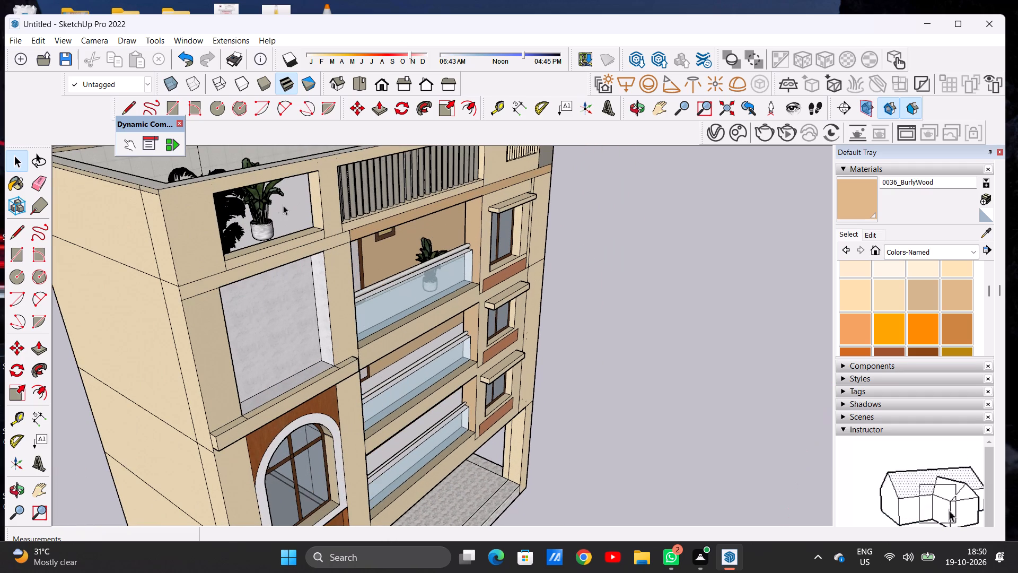
{"action": "scroll", "coordinate": [447, 383], "scroll_direction": "up", "scroll_amount": 7}
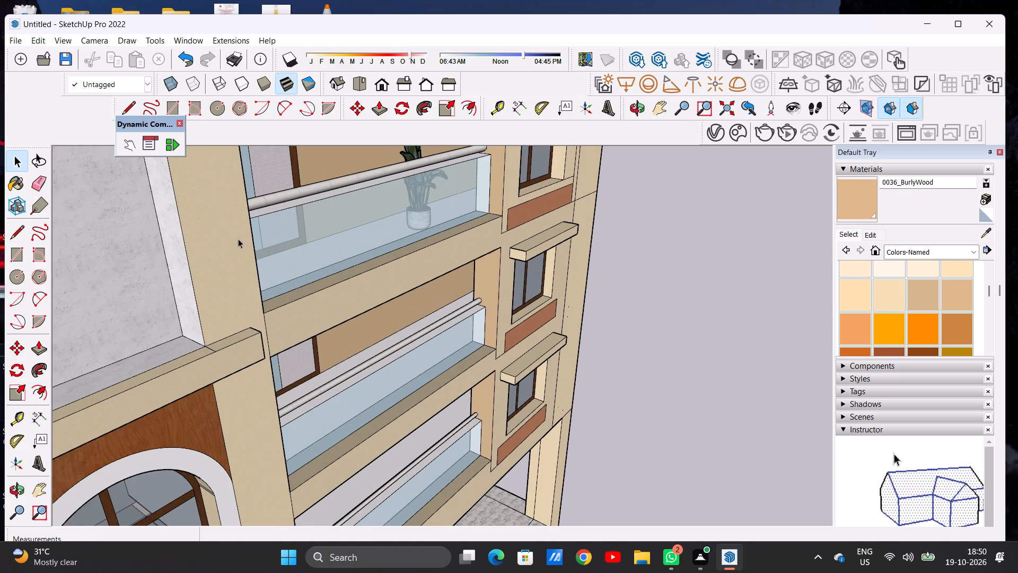
Import the chau+cay potted plant model and place it on the middle balcony behind the glass railing.
{"action": "left_click", "coordinate": [16, 40]}
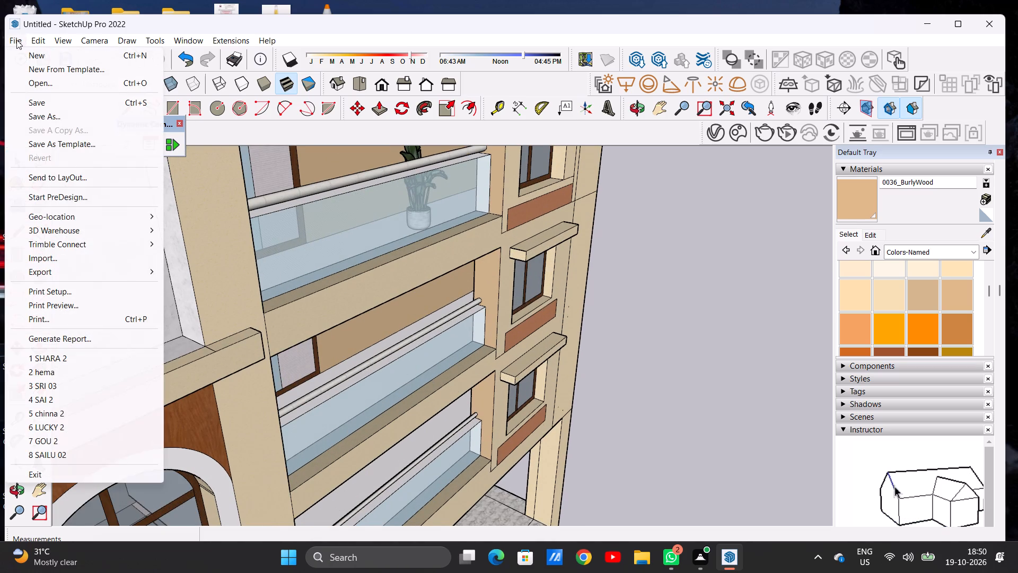
{"action": "left_click", "coordinate": [92, 260]}
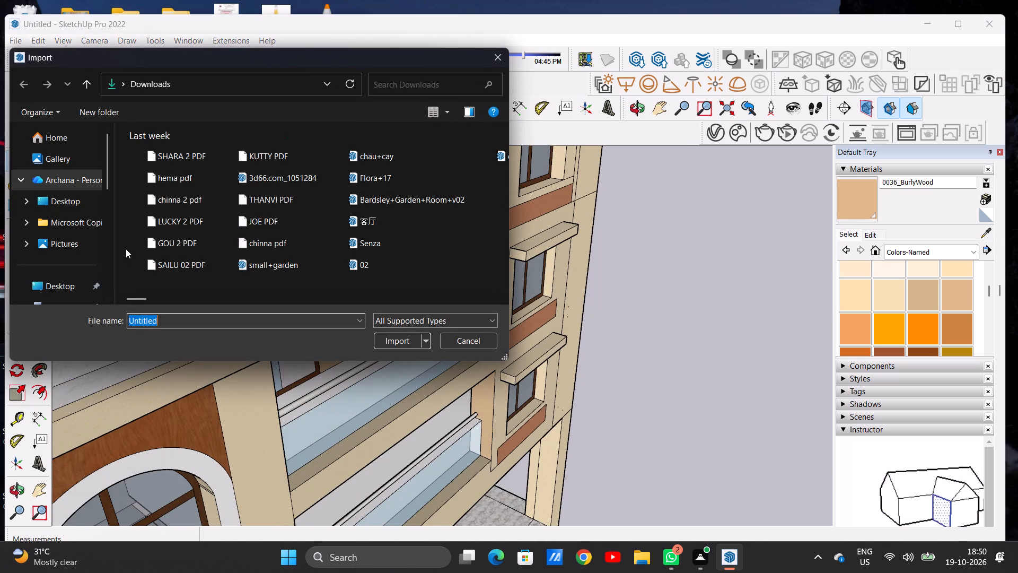
{"action": "double_click", "coordinate": [397, 161]}
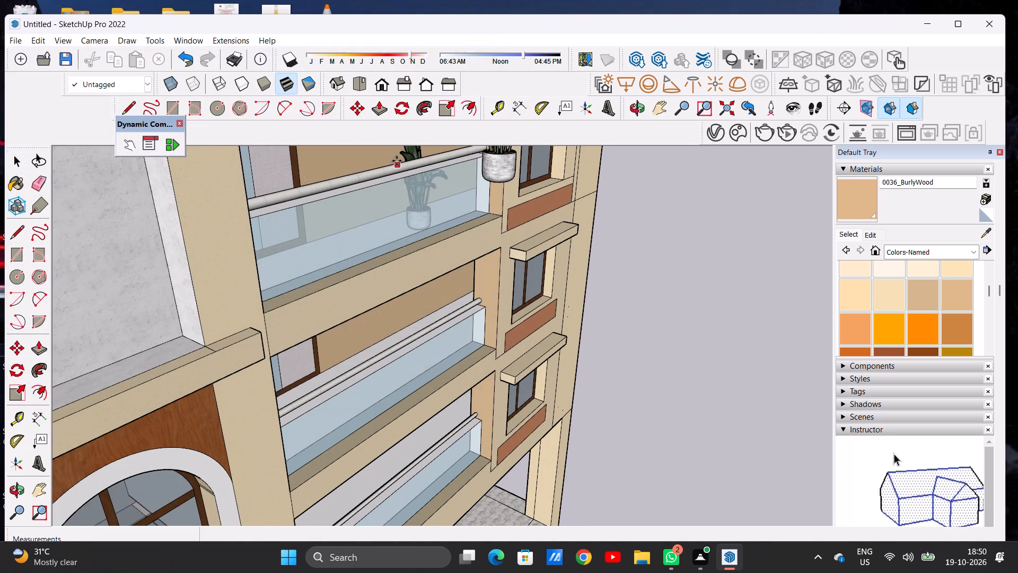
{"action": "left_click", "coordinate": [352, 327]}
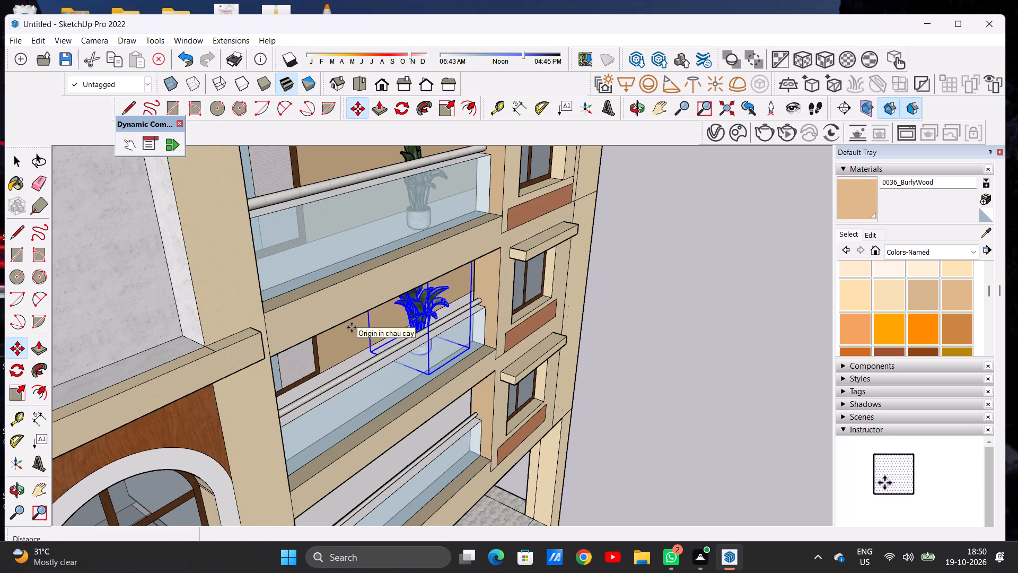
{"action": "key", "text": "space"}
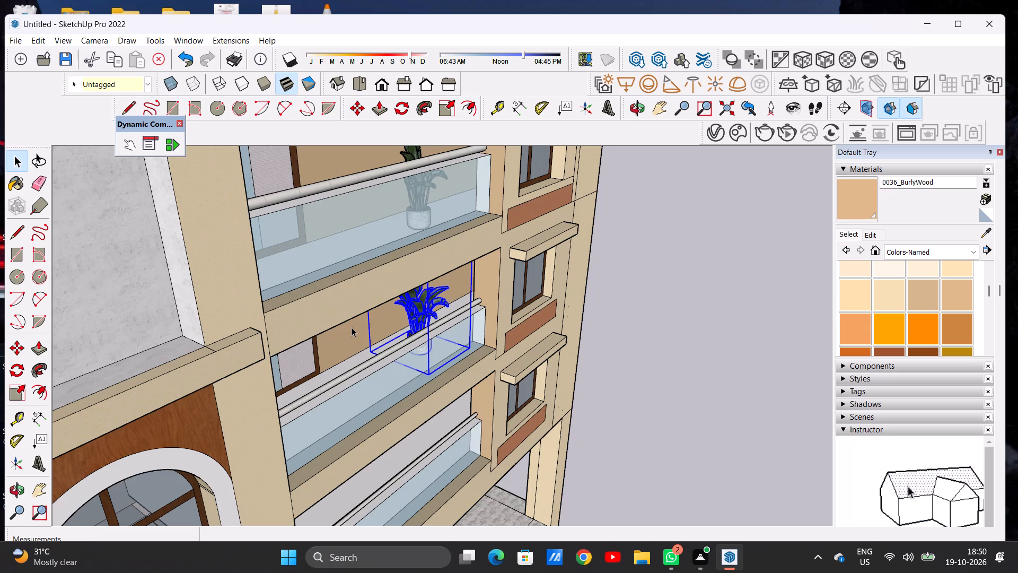
Move the middle balcony plant about 4' by its base corner to the end corner of the glass railing.
{"action": "scroll", "coordinate": [350, 333], "scroll_direction": "down", "scroll_amount": 5}
{"action": "middle_click_drag", "start_coordinate": [411, 350], "coordinate": [385, 319]}
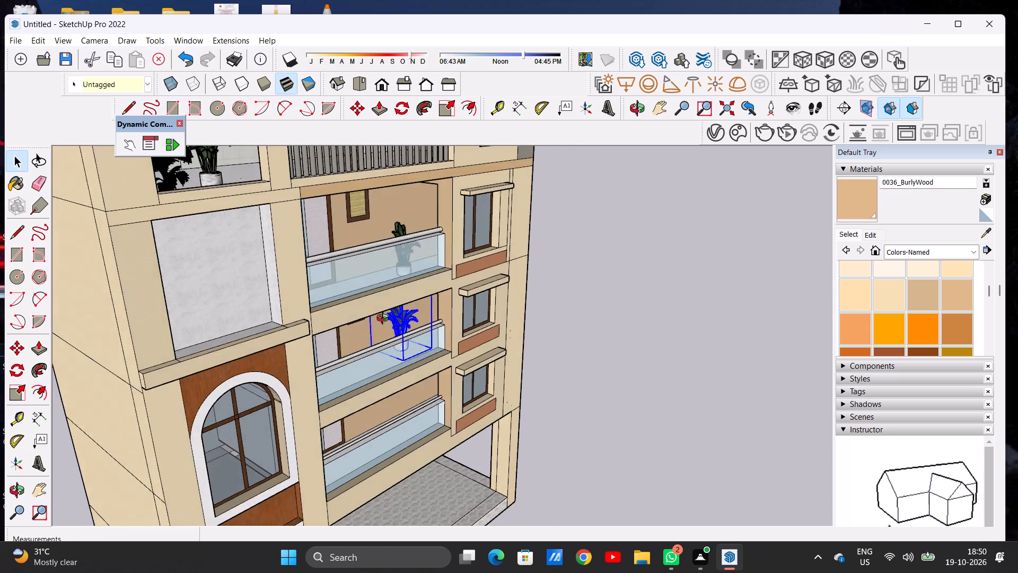
{"action": "middle_click_drag", "start_coordinate": [385, 319], "coordinate": [361, 307]}
{"action": "scroll", "coordinate": [400, 346], "scroll_direction": "up", "scroll_amount": 12}
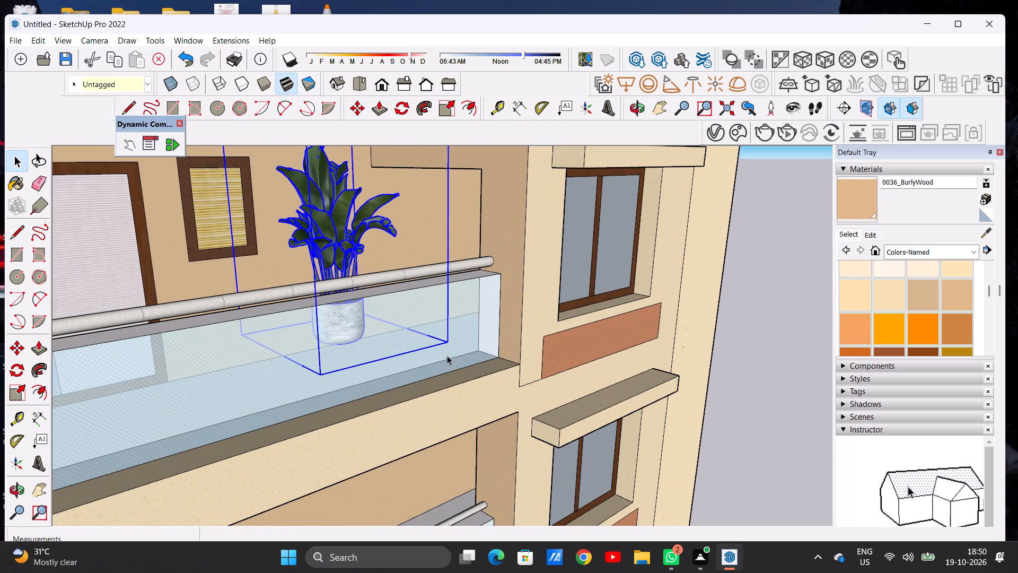
{"action": "key", "text": "m"}
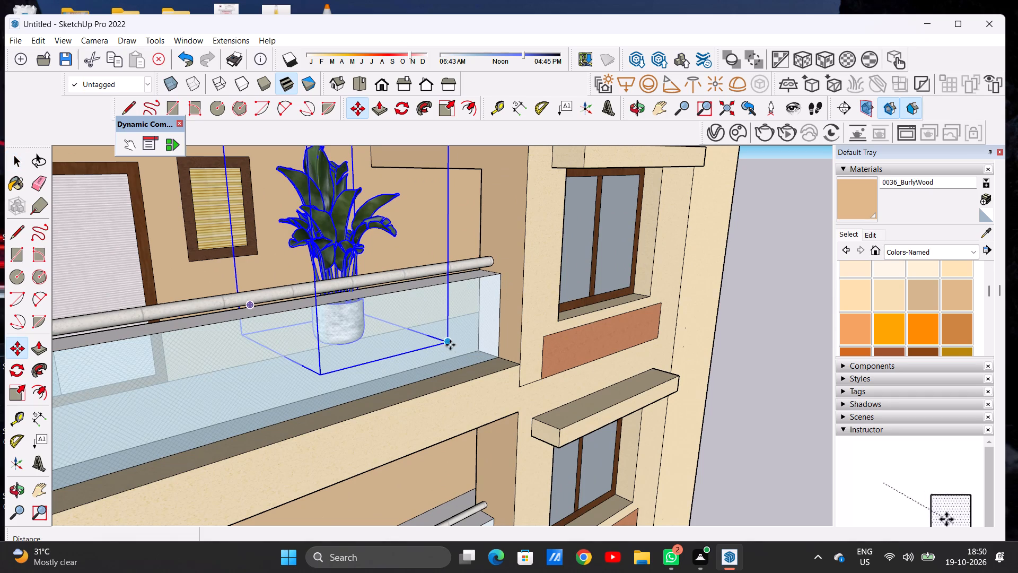
{"action": "left_click", "coordinate": [450, 344]}
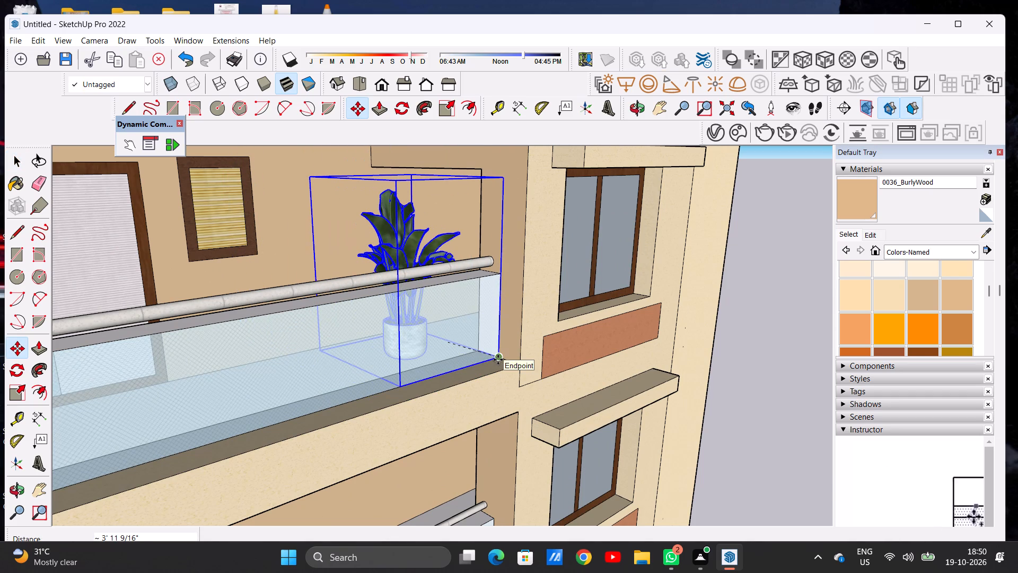
{"action": "left_click", "coordinate": [498, 360]}
{"action": "key", "text": "space"}
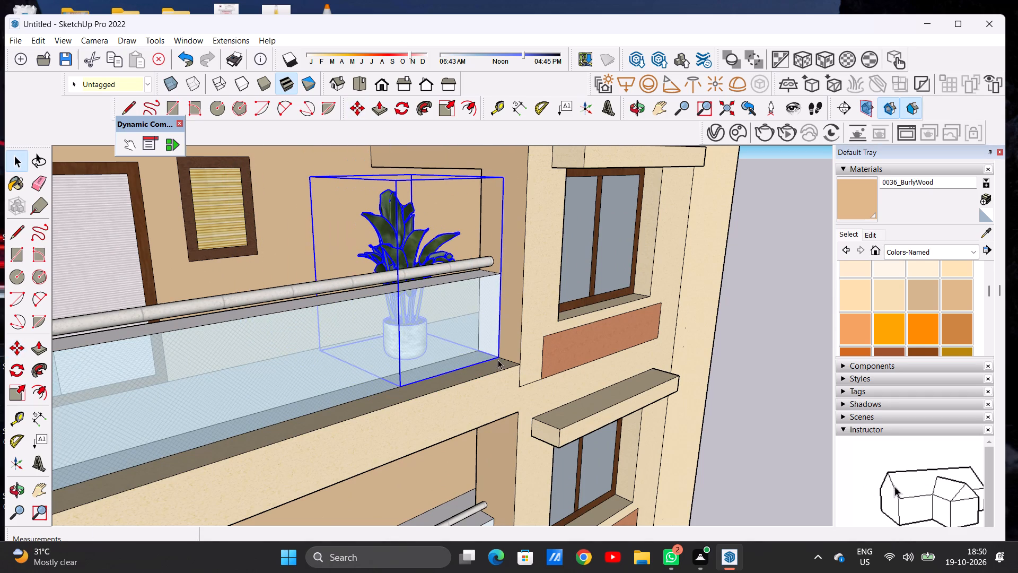
Examine up close how the middle balcony plant sits between the railing, floor and end wall.
{"action": "scroll", "coordinate": [480, 358], "scroll_direction": "down", "scroll_amount": 7}
{"action": "middle_click_drag", "start_coordinate": [340, 335], "coordinate": [453, 350]}
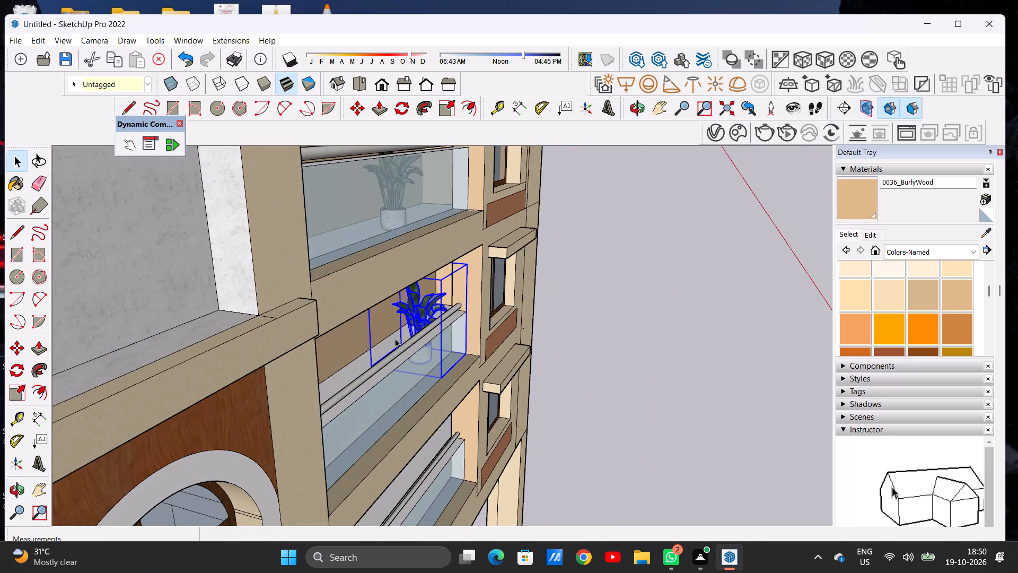
{"action": "scroll", "coordinate": [395, 338], "scroll_direction": "up", "scroll_amount": 5}
{"action": "middle_click_drag", "start_coordinate": [315, 354], "coordinate": [326, 356]}
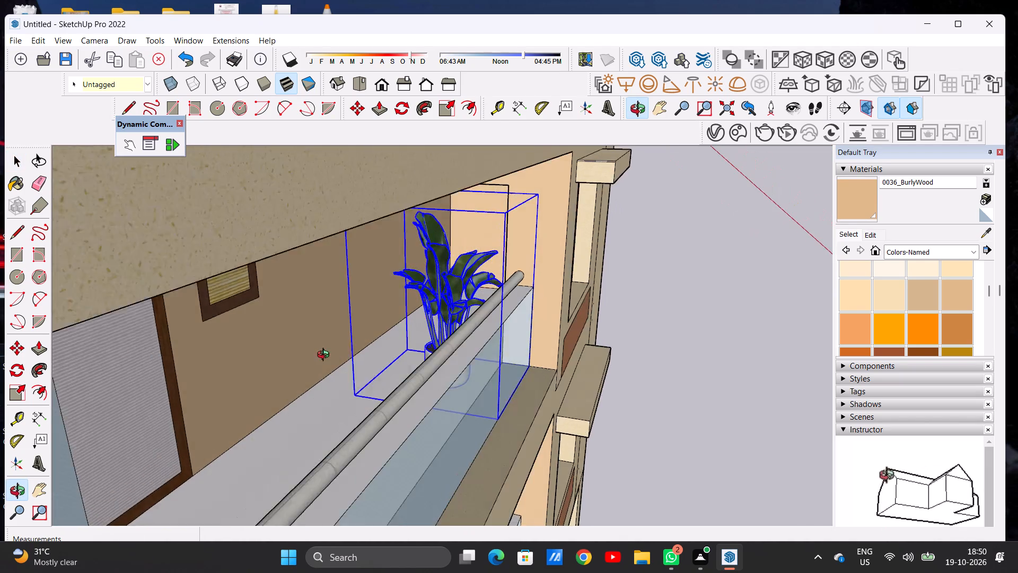
{"action": "middle_click_drag", "start_coordinate": [326, 356], "coordinate": [330, 359]}
{"action": "scroll", "coordinate": [354, 360], "scroll_direction": "up", "scroll_amount": 2}
{"action": "left_click", "coordinate": [727, 287]}
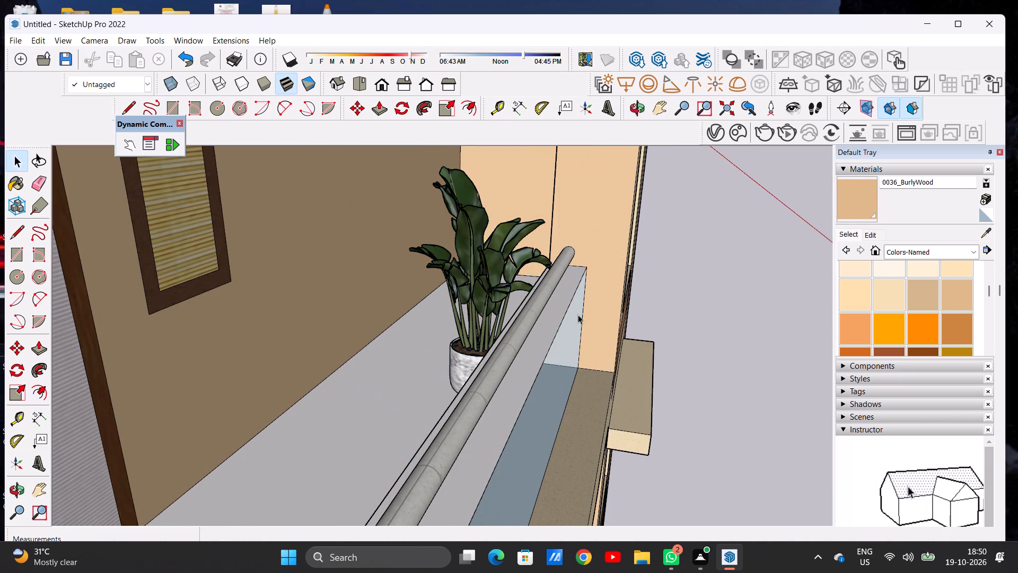
{"action": "middle_click_drag", "start_coordinate": [463, 335], "coordinate": [431, 346]}
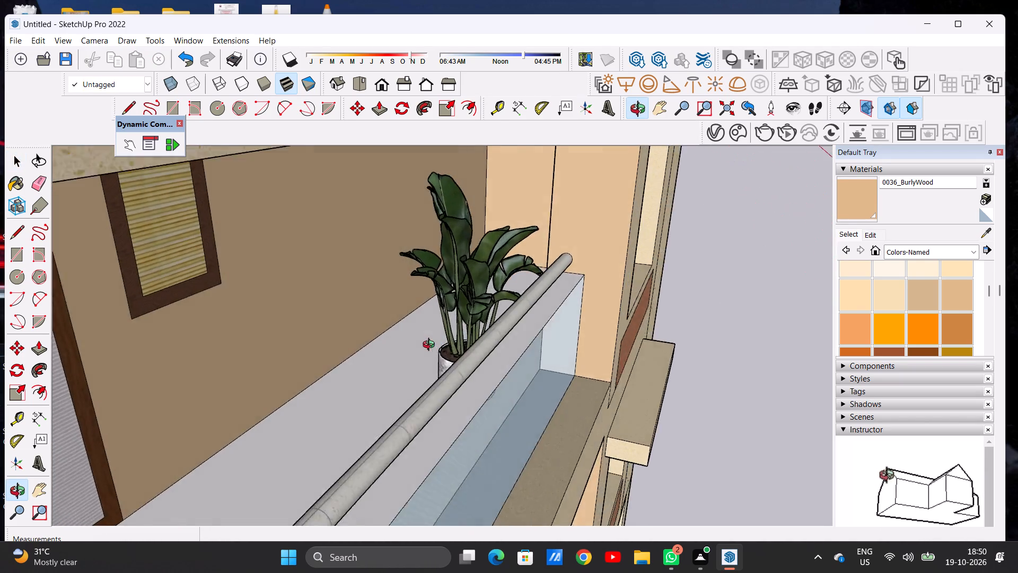
{"action": "middle_click_drag", "start_coordinate": [431, 346], "coordinate": [411, 347]}
Examine the plants on the top and middle balconies and the whole front facade from outside.
{"action": "scroll", "coordinate": [423, 352], "scroll_direction": "down", "scroll_amount": 20}
{"action": "scroll", "coordinate": [423, 352], "scroll_direction": "down", "scroll_amount": 7}
{"action": "middle_click_drag", "start_coordinate": [495, 357], "coordinate": [386, 333]}
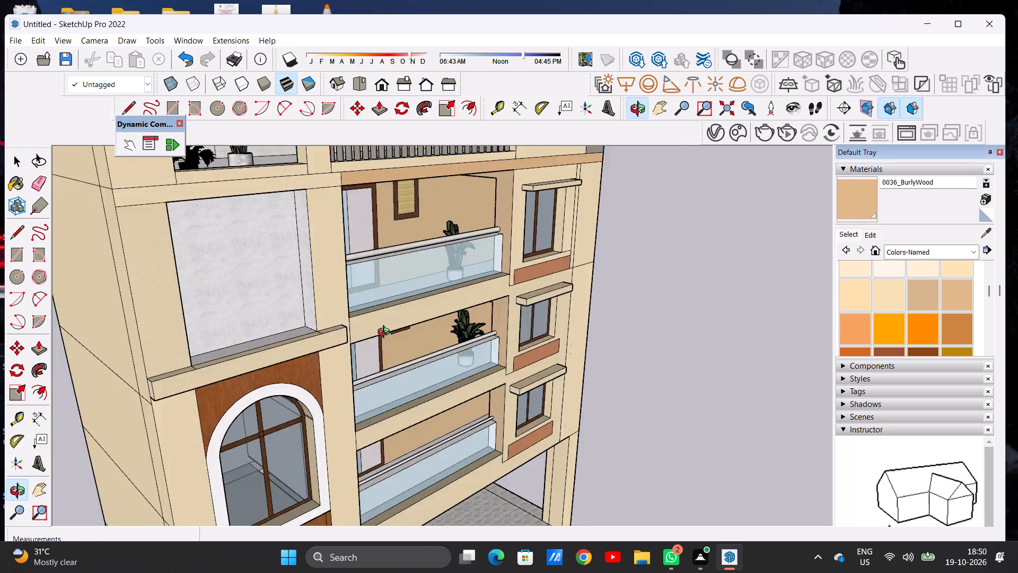
{"action": "middle_click_drag", "start_coordinate": [386, 333], "coordinate": [210, 296]}
{"action": "scroll", "coordinate": [495, 336], "scroll_direction": "down", "scroll_amount": 7}
{"action": "scroll", "coordinate": [519, 361], "scroll_direction": "up", "scroll_amount": 7}
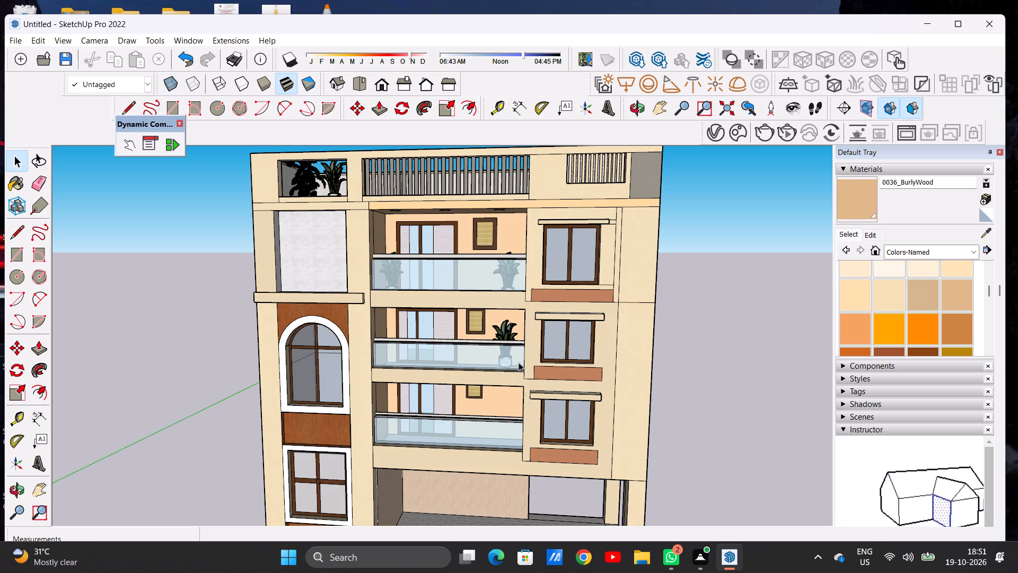
{"action": "scroll", "coordinate": [516, 297], "scroll_direction": "down", "scroll_amount": 4}
{"action": "scroll", "coordinate": [457, 312], "scroll_direction": "down", "scroll_amount": 5}
{"action": "middle_click_drag", "start_coordinate": [422, 338], "coordinate": [451, 345]}
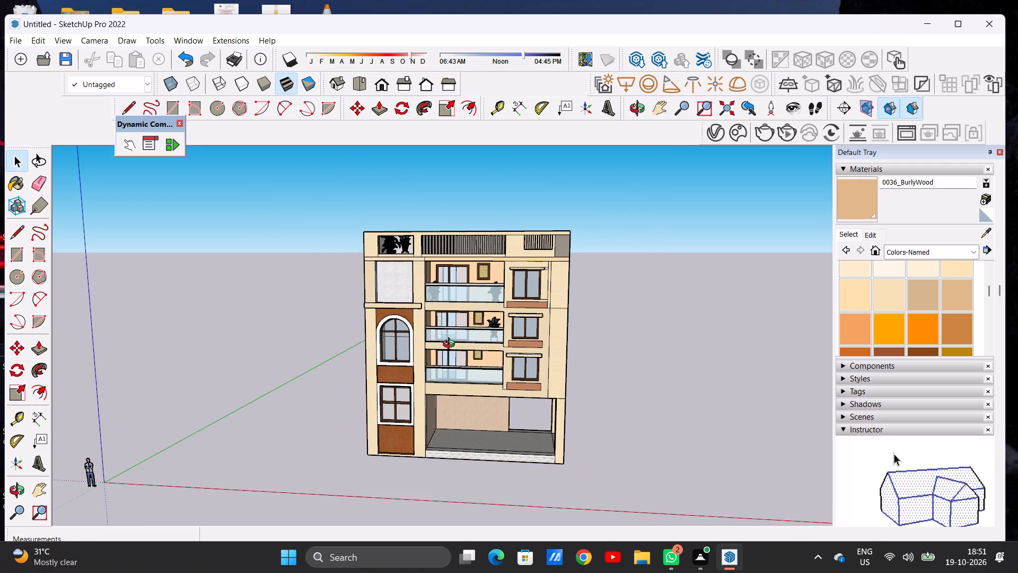
{"action": "middle_click_drag", "start_coordinate": [451, 345], "coordinate": [560, 344]}
{"action": "scroll", "coordinate": [477, 327], "scroll_direction": "up", "scroll_amount": 17}
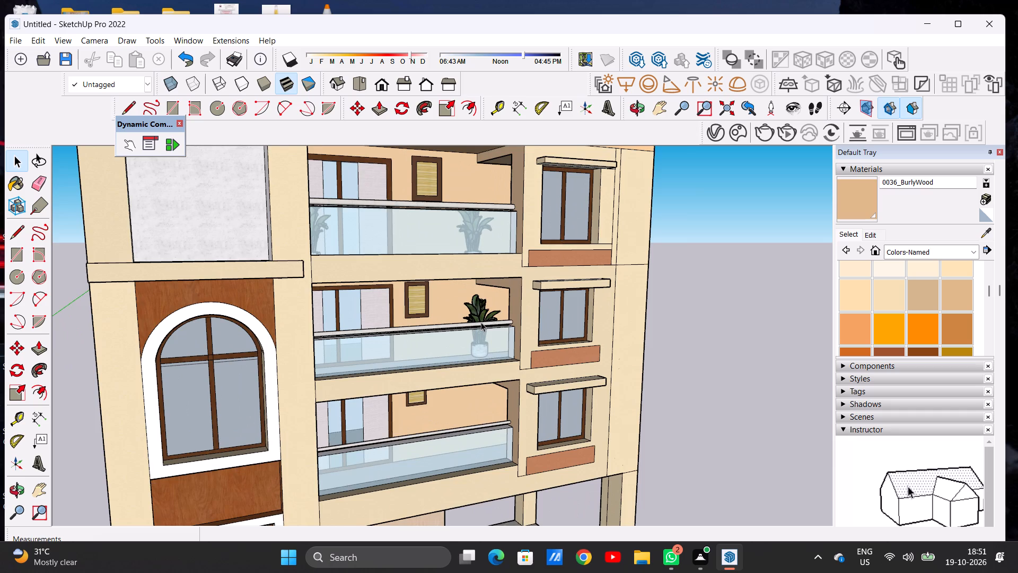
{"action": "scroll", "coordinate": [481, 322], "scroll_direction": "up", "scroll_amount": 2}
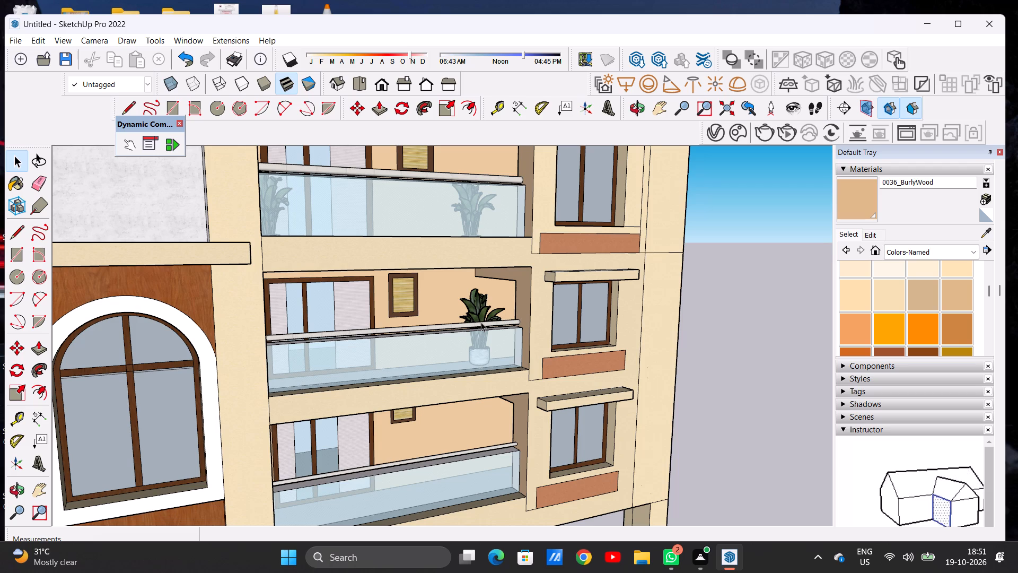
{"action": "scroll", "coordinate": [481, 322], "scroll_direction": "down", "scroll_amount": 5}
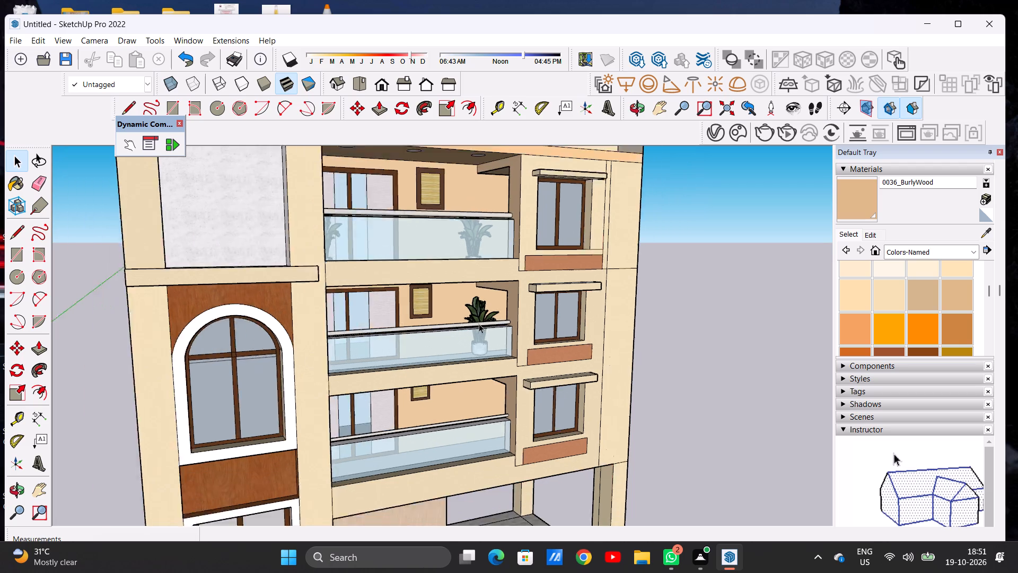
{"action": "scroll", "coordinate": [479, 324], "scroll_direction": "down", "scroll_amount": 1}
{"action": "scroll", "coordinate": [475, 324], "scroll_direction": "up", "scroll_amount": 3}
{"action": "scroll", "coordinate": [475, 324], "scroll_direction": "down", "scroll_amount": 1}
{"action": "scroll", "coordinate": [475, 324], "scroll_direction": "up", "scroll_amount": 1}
Copy the middle balcony's potted plant by its base corner about 16' along the glass railing to the balcony's opposite end.
{"action": "middle_click_drag", "start_coordinate": [502, 332], "coordinate": [438, 318]}
{"action": "scroll", "coordinate": [493, 331], "scroll_direction": "up", "scroll_amount": 7}
{"action": "left_click", "coordinate": [488, 360]}
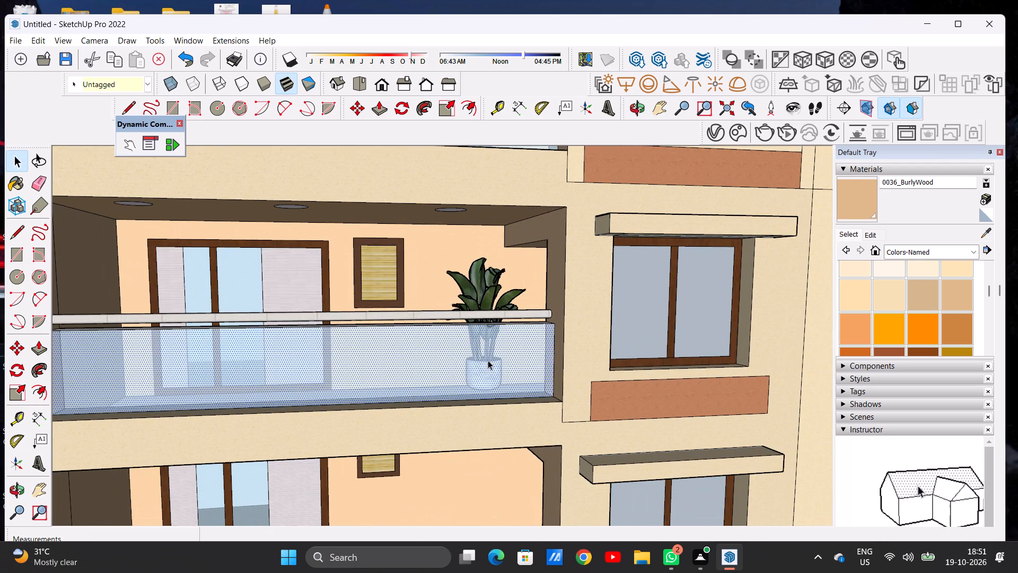
{"action": "scroll", "coordinate": [489, 342], "scroll_direction": "down", "scroll_amount": 5}
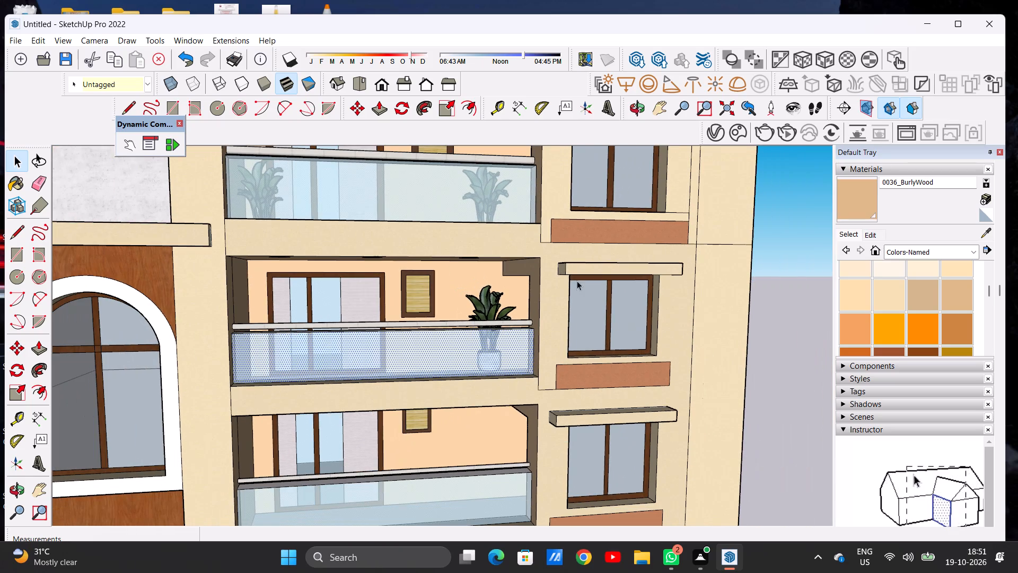
{"action": "left_click", "coordinate": [806, 279]}
{"action": "left_click", "coordinate": [485, 307]}
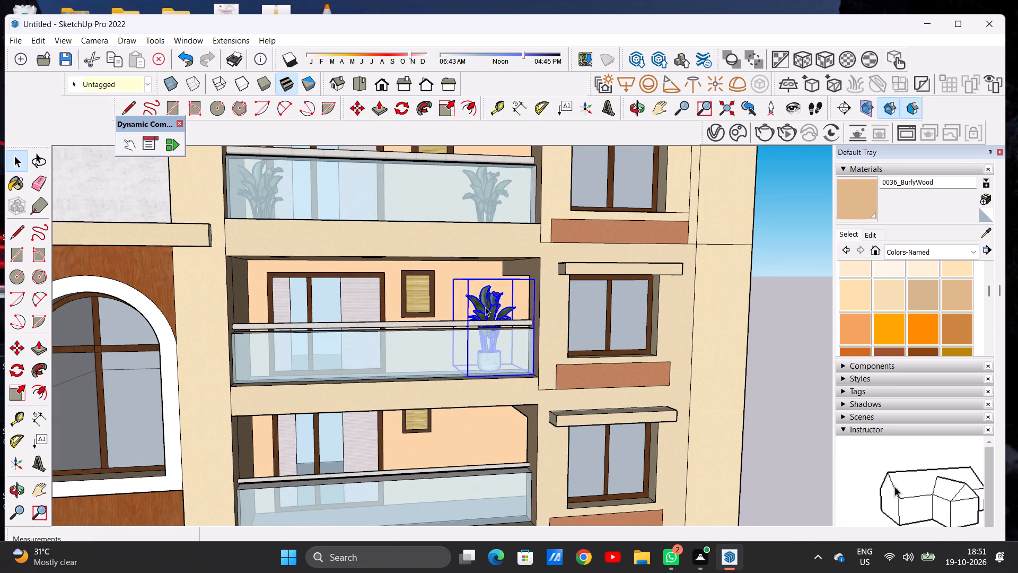
{"action": "key", "text": "m"}
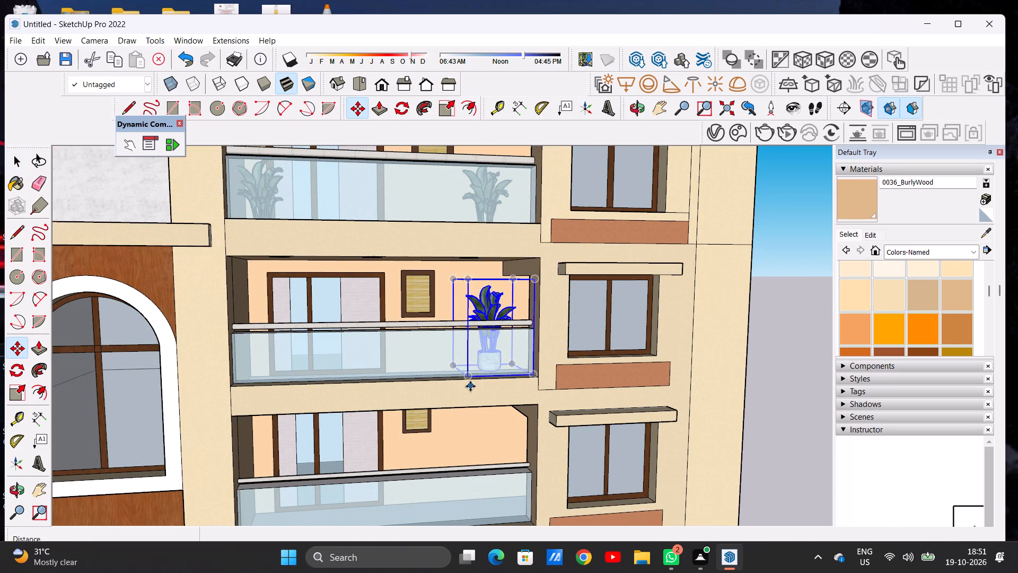
{"action": "left_click", "coordinate": [468, 379]}
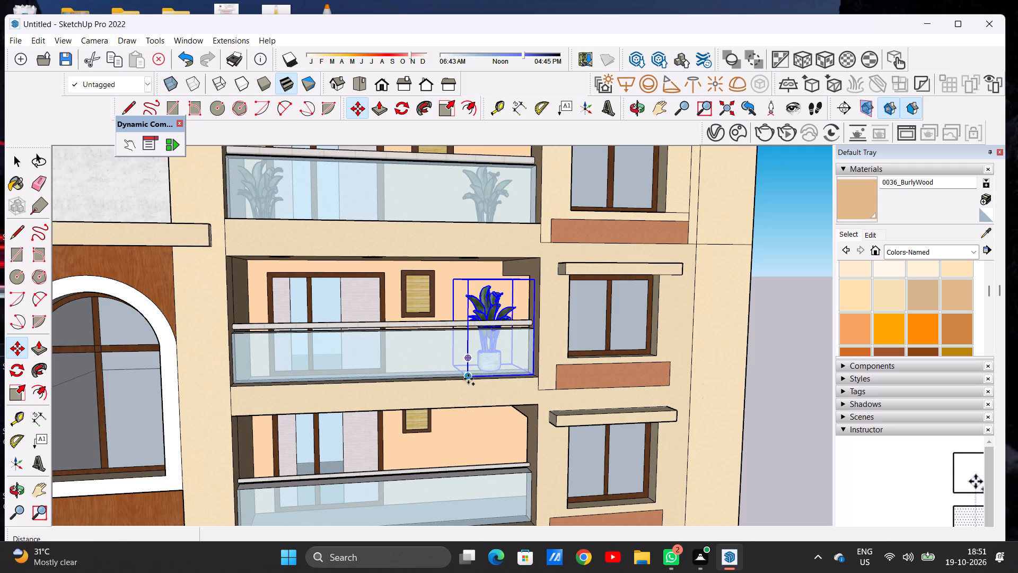
{"action": "left_click", "coordinate": [235, 384]}
{"action": "key", "text": "space"}
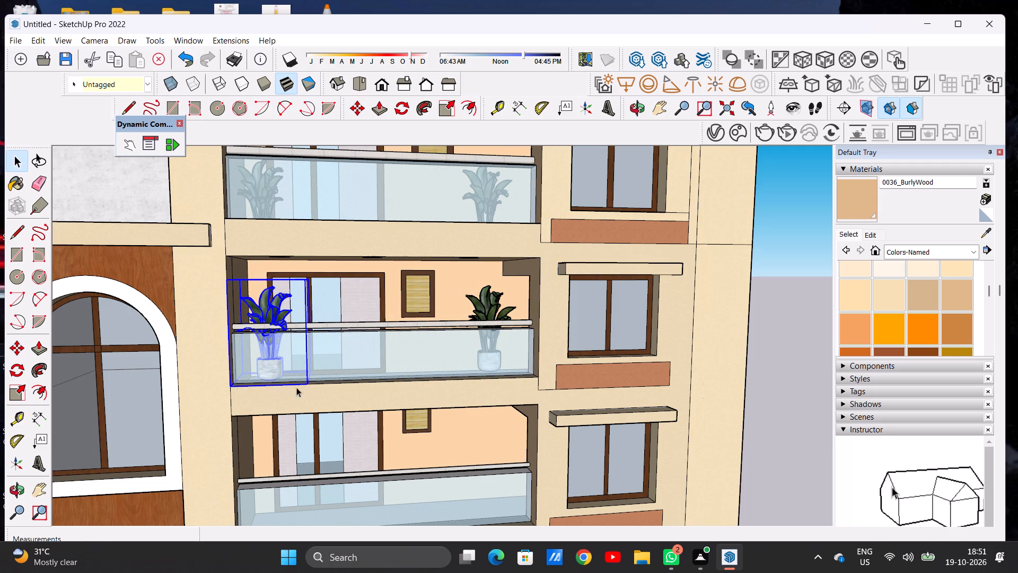
{"action": "scroll", "coordinate": [305, 383], "scroll_direction": "down", "scroll_amount": 8}
{"action": "left_click", "coordinate": [657, 318]}
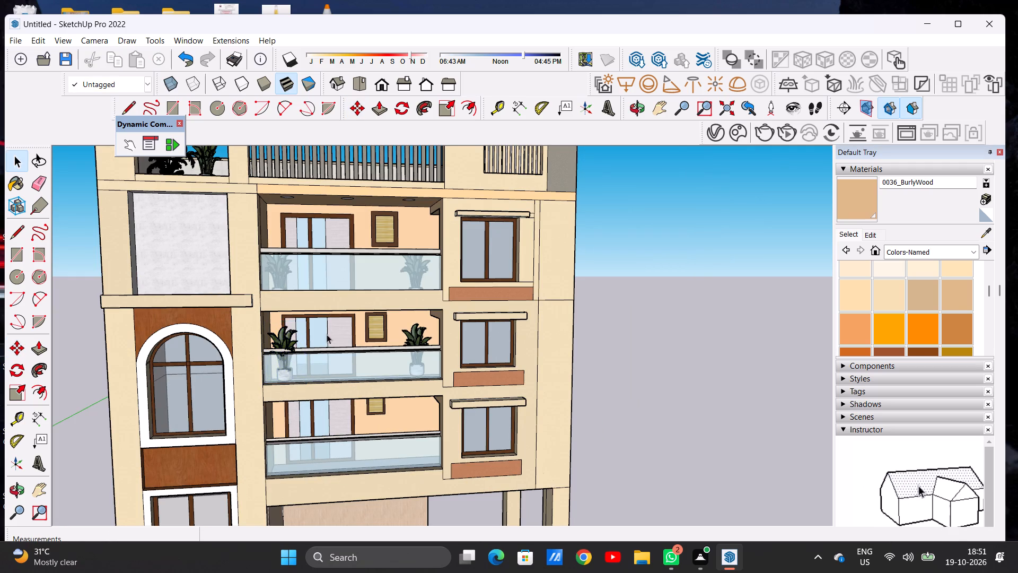
Move the copied middle balcony plant about 4' 4" by its outer base corner, away from the railing's end corner.
{"action": "middle_click_drag", "start_coordinate": [327, 334], "coordinate": [169, 370]}
{"action": "scroll", "coordinate": [331, 335], "scroll_direction": "up", "scroll_amount": 12}
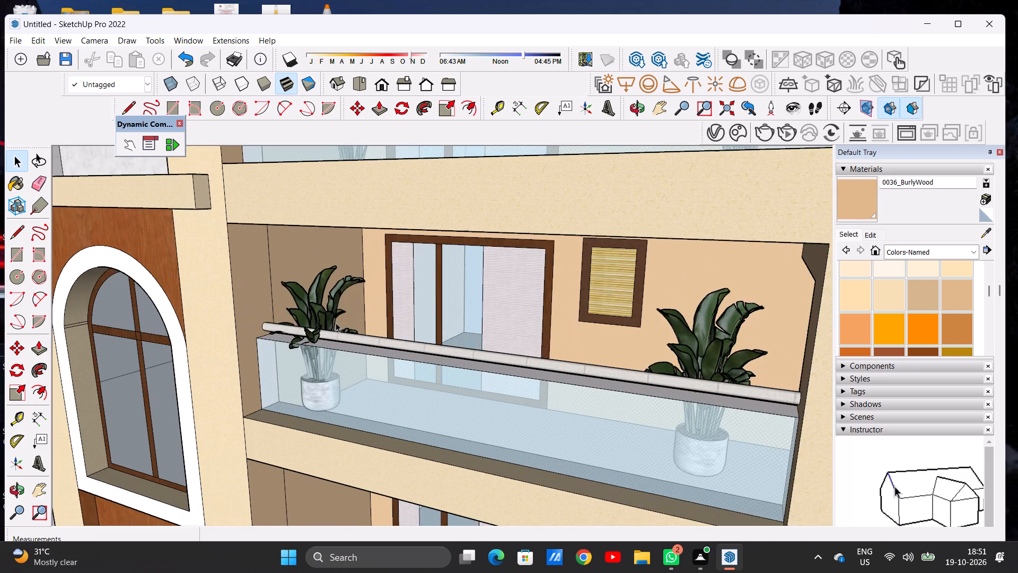
{"action": "middle_click_drag", "start_coordinate": [398, 318], "coordinate": [286, 357]}
{"action": "scroll", "coordinate": [335, 326], "scroll_direction": "up", "scroll_amount": 6}
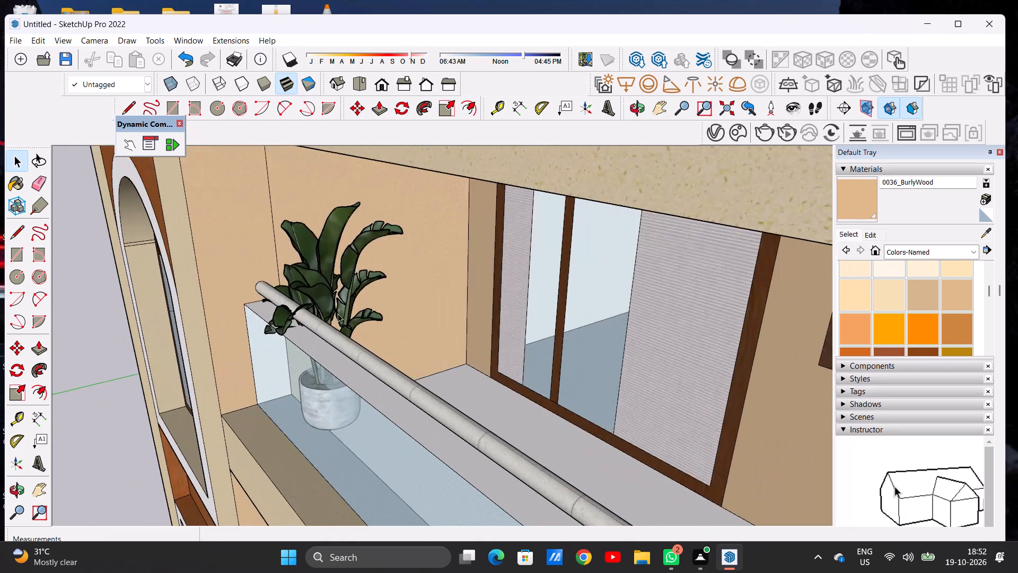
{"action": "left_click", "coordinate": [338, 309]}
{"action": "key", "text": "m"}
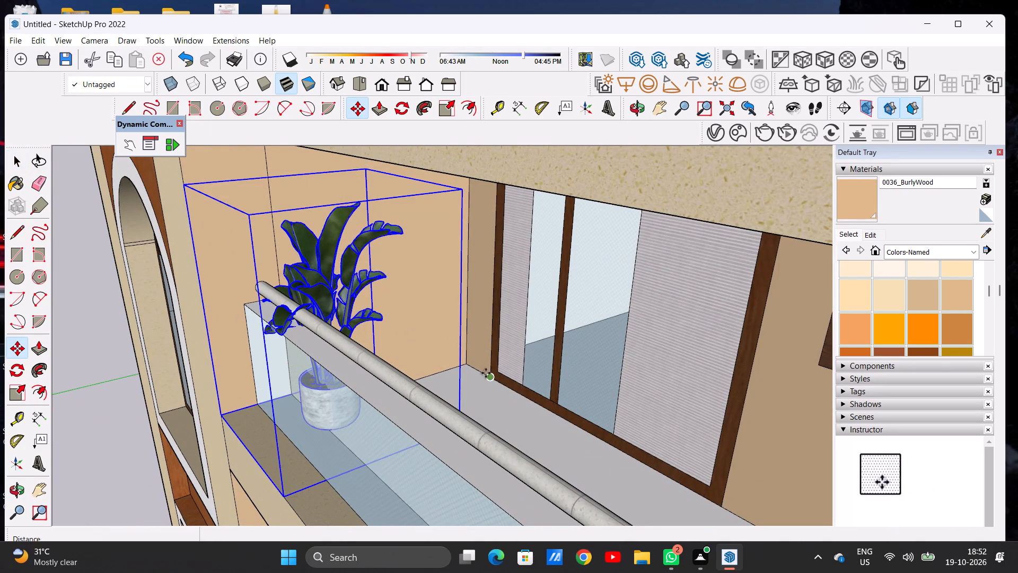
{"action": "left_click", "coordinate": [282, 497]}
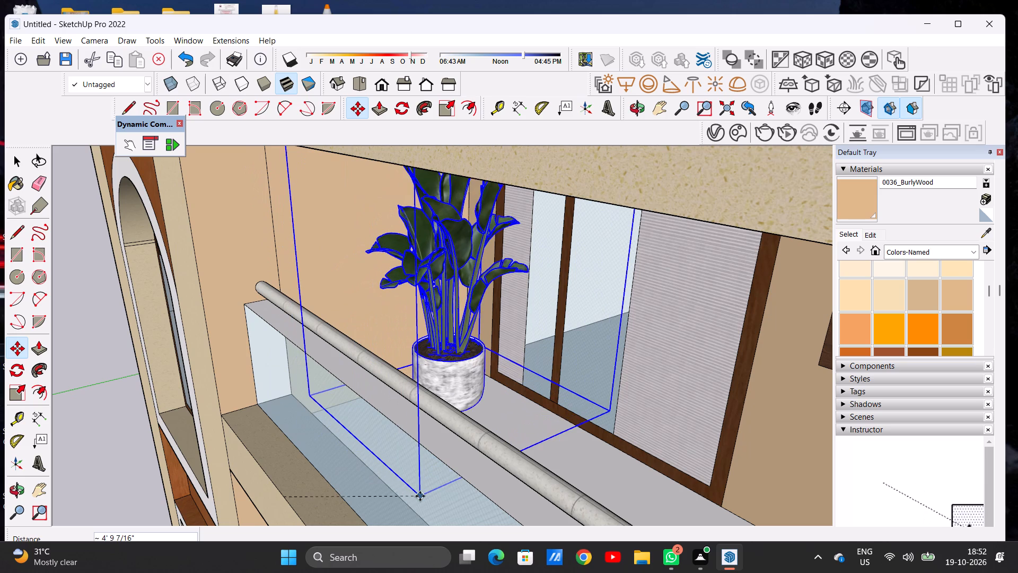
{"action": "left_click", "coordinate": [412, 507]}
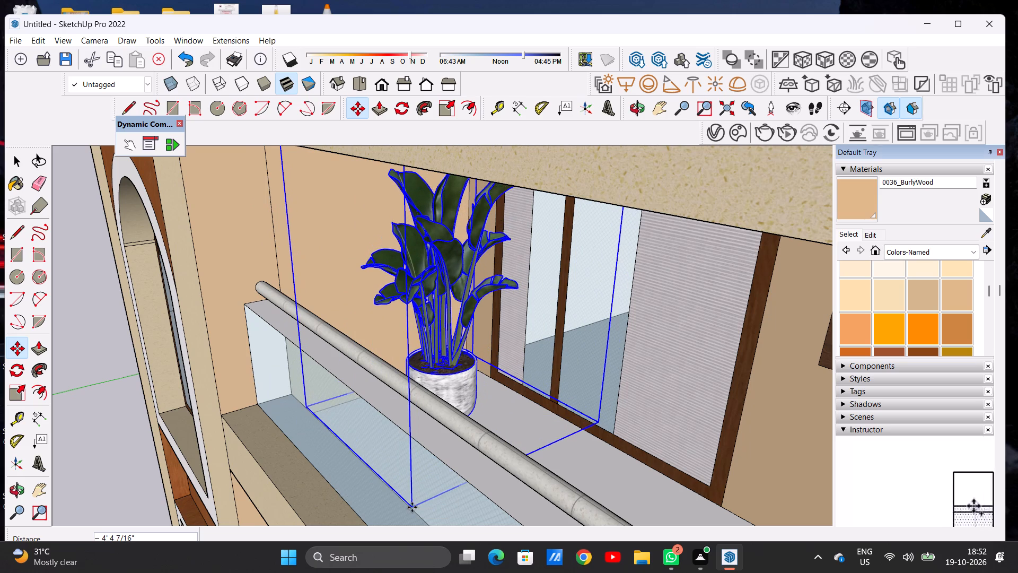
Move the copied plant about 5' 6" by its inner base corner onto the balcony floor against the sliding door frame.
{"action": "scroll", "coordinate": [375, 427], "scroll_direction": "down", "scroll_amount": 7}
{"action": "scroll", "coordinate": [462, 370], "scroll_direction": "down", "scroll_amount": 5}
{"action": "middle_click_drag", "start_coordinate": [481, 406], "coordinate": [442, 397]}
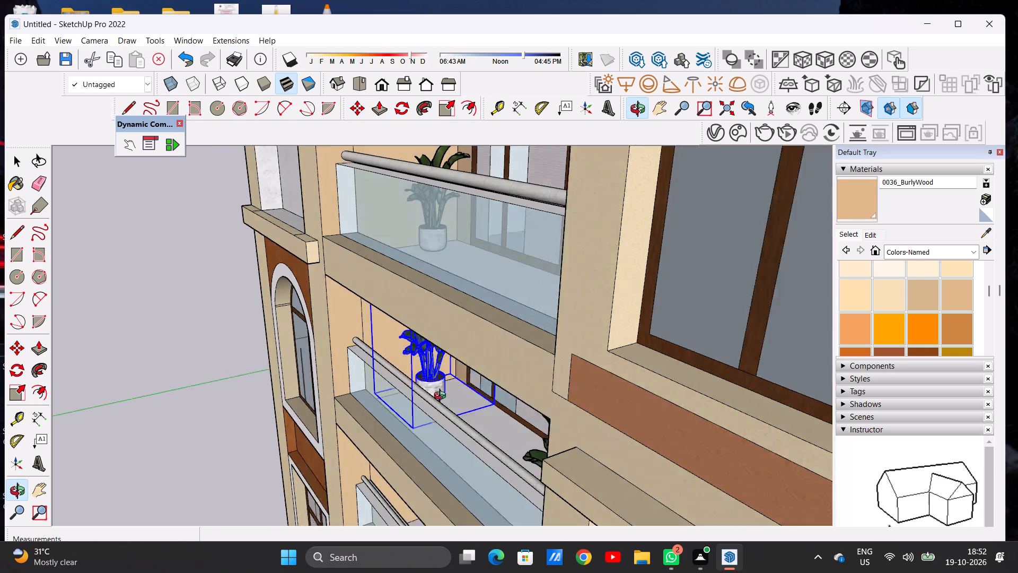
{"action": "middle_click_drag", "start_coordinate": [442, 397], "coordinate": [432, 393]}
{"action": "scroll", "coordinate": [444, 403], "scroll_direction": "up", "scroll_amount": 15}
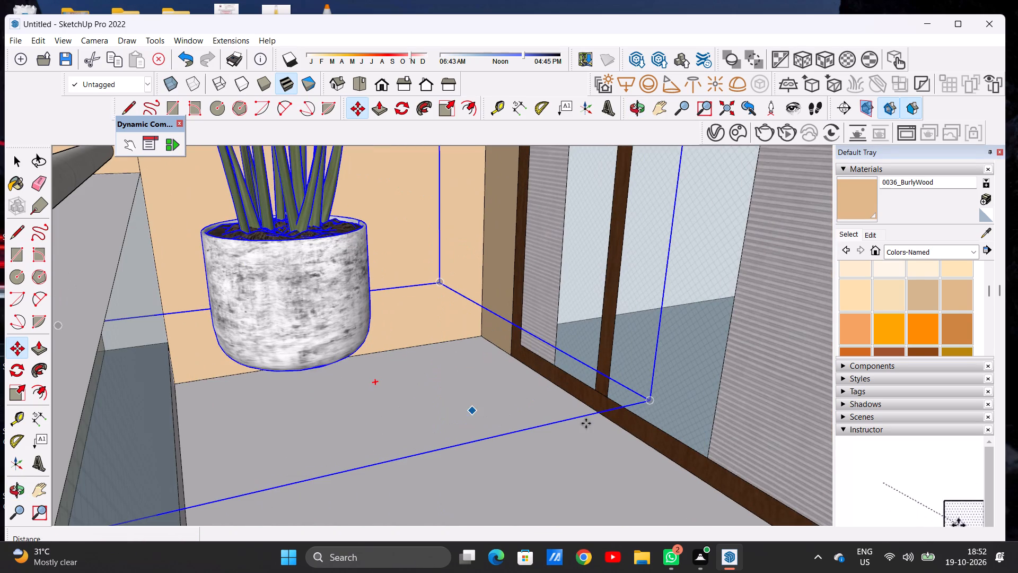
{"action": "left_click", "coordinate": [653, 404]}
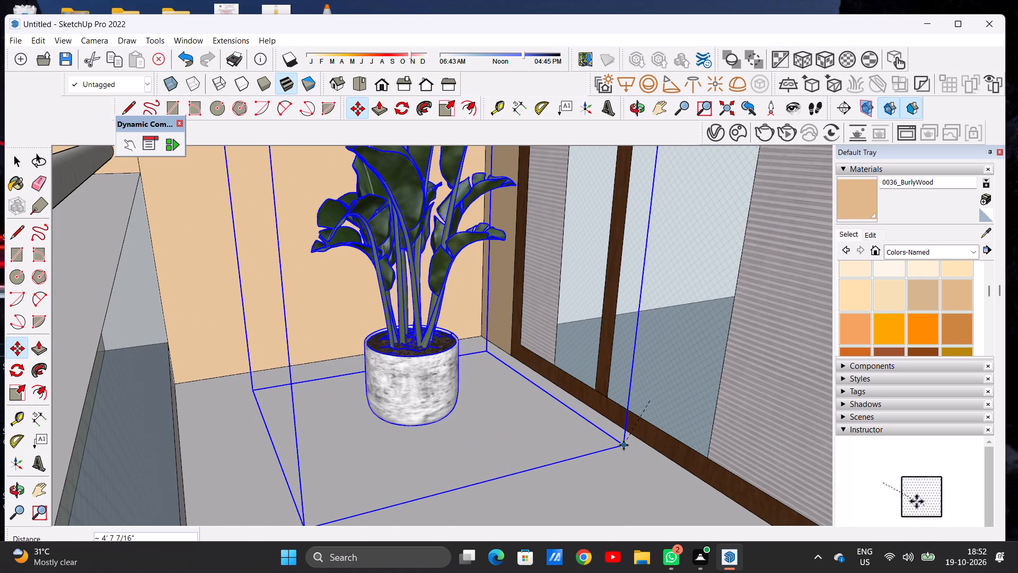
{"action": "left_click", "coordinate": [603, 415]}
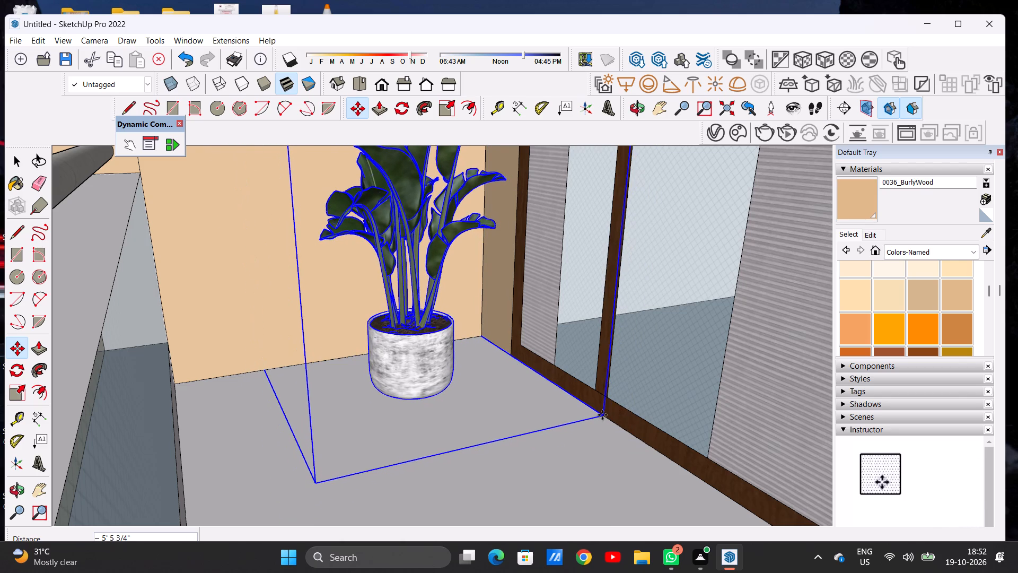
{"action": "key", "text": "space"}
{"action": "scroll", "coordinate": [478, 409], "scroll_direction": "down", "scroll_amount": 12}
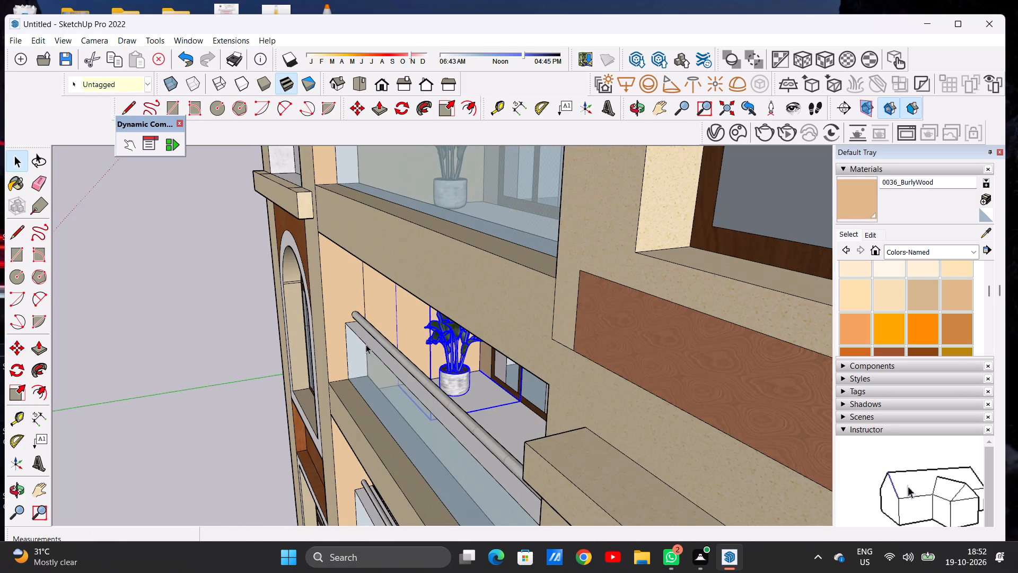
{"action": "left_click", "coordinate": [205, 322]}
Examine the plants on the top and middle balconies from outside, along with the whole facade and the lowest balcony.
{"action": "middle_click_drag", "start_coordinate": [418, 349], "coordinate": [575, 317]}
{"action": "scroll", "coordinate": [390, 393], "scroll_direction": "down", "scroll_amount": 13}
{"action": "middle_click_drag", "start_coordinate": [410, 391], "coordinate": [560, 354]}
{"action": "scroll", "coordinate": [443, 381], "scroll_direction": "down", "scroll_amount": 3}
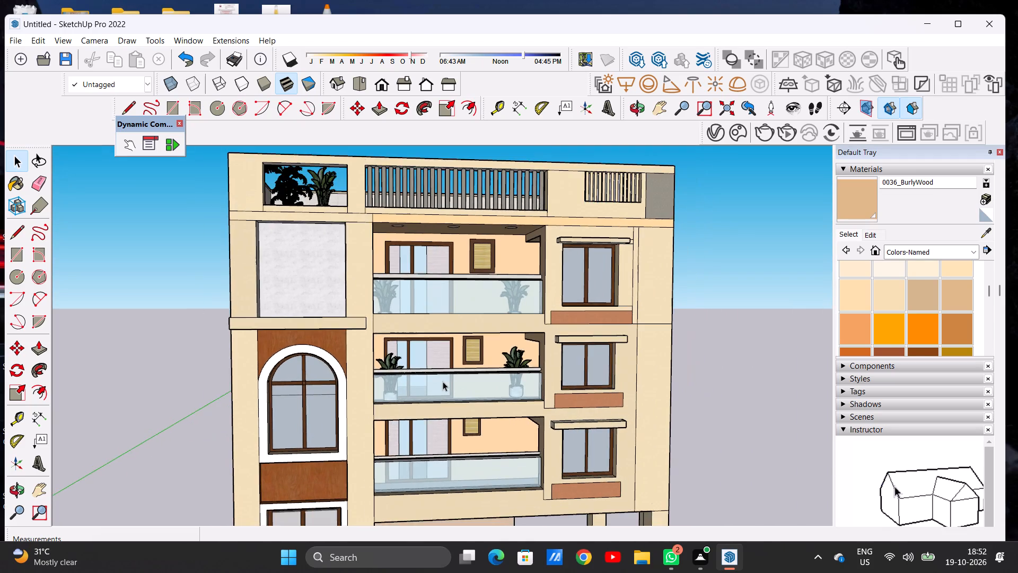
{"action": "scroll", "coordinate": [443, 381], "scroll_direction": "down", "scroll_amount": 17}
{"action": "scroll", "coordinate": [486, 458], "scroll_direction": "up", "scroll_amount": 2}
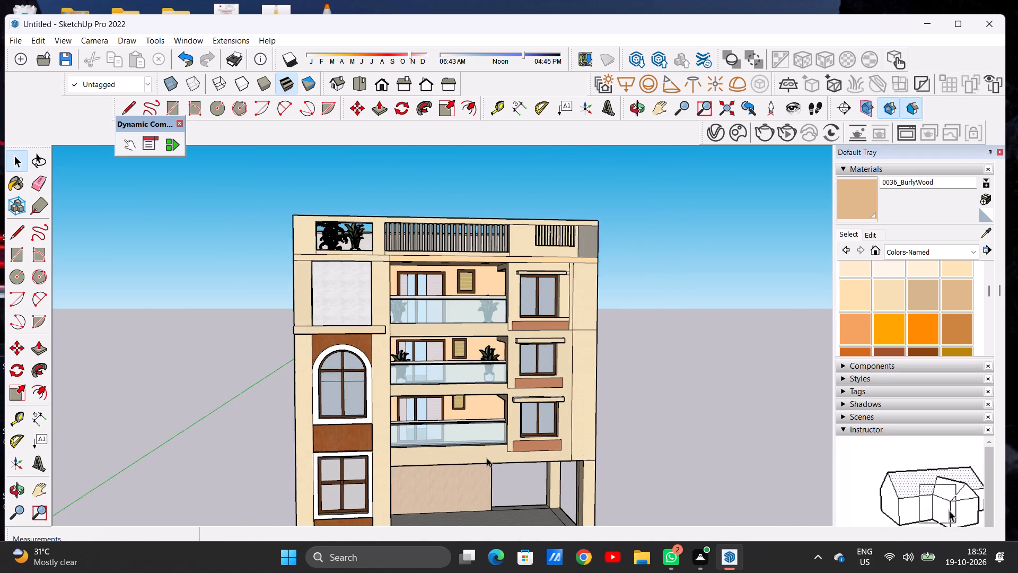
{"action": "scroll", "coordinate": [487, 458], "scroll_direction": "up", "scroll_amount": 6}
{"action": "middle_click_drag", "start_coordinate": [480, 424], "coordinate": [396, 439]}
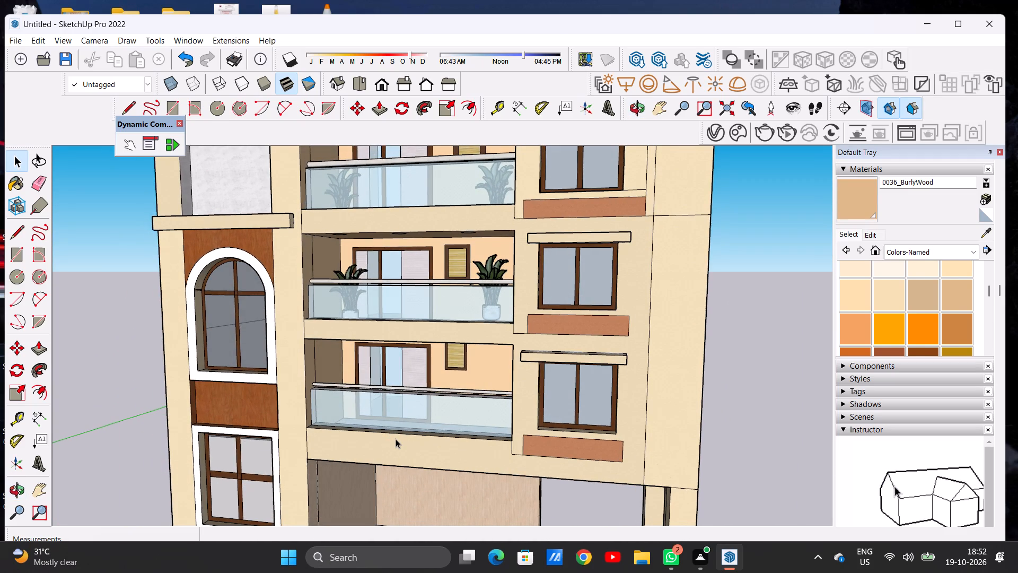
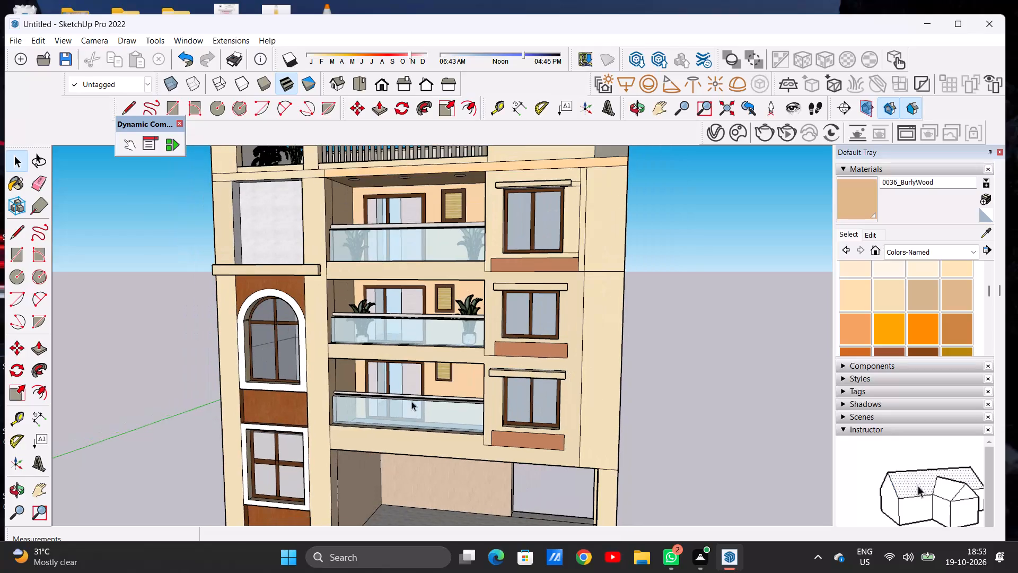
Examine the lowest front balcony from outside, alongside the two balconies above it.
{"action": "scroll", "coordinate": [466, 325], "scroll_direction": "up", "scroll_amount": 4}
{"action": "scroll", "coordinate": [457, 380], "scroll_direction": "down", "scroll_amount": 5}
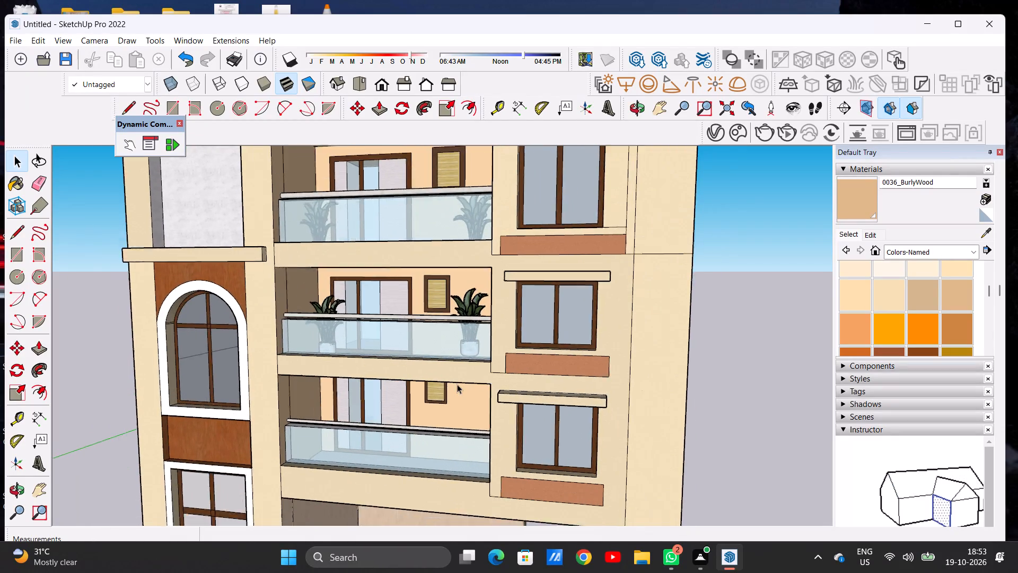
{"action": "scroll", "coordinate": [457, 384], "scroll_direction": "down", "scroll_amount": 1}
{"action": "middle_click_drag", "start_coordinate": [427, 407], "coordinate": [583, 401]}
{"action": "scroll", "coordinate": [437, 403], "scroll_direction": "down", "scroll_amount": 5}
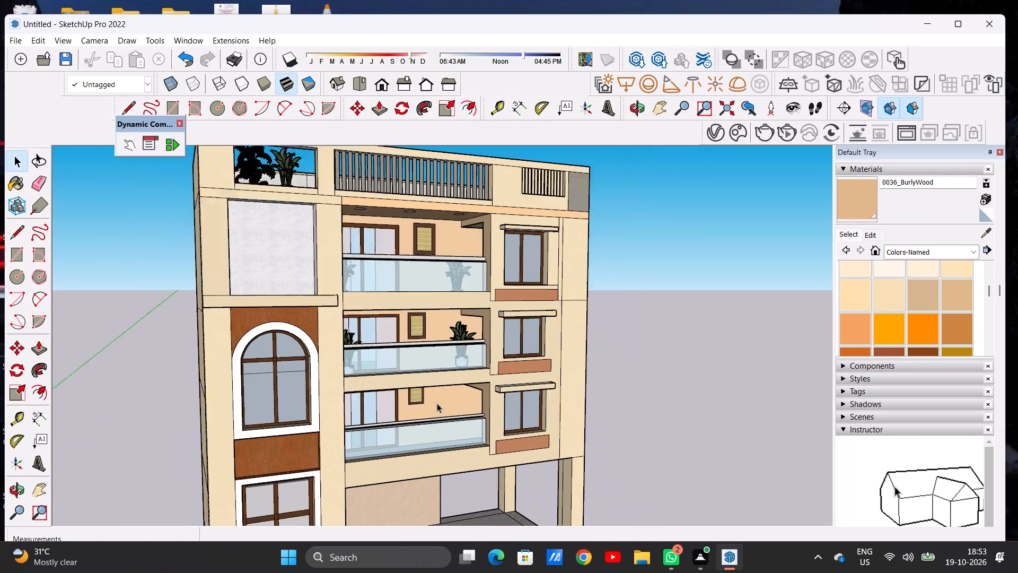
{"action": "scroll", "coordinate": [444, 415], "scroll_direction": "up", "scroll_amount": 1}
{"action": "scroll", "coordinate": [444, 415], "scroll_direction": "down", "scroll_amount": 1}
{"action": "scroll", "coordinate": [444, 415], "scroll_direction": "up", "scroll_amount": 3}
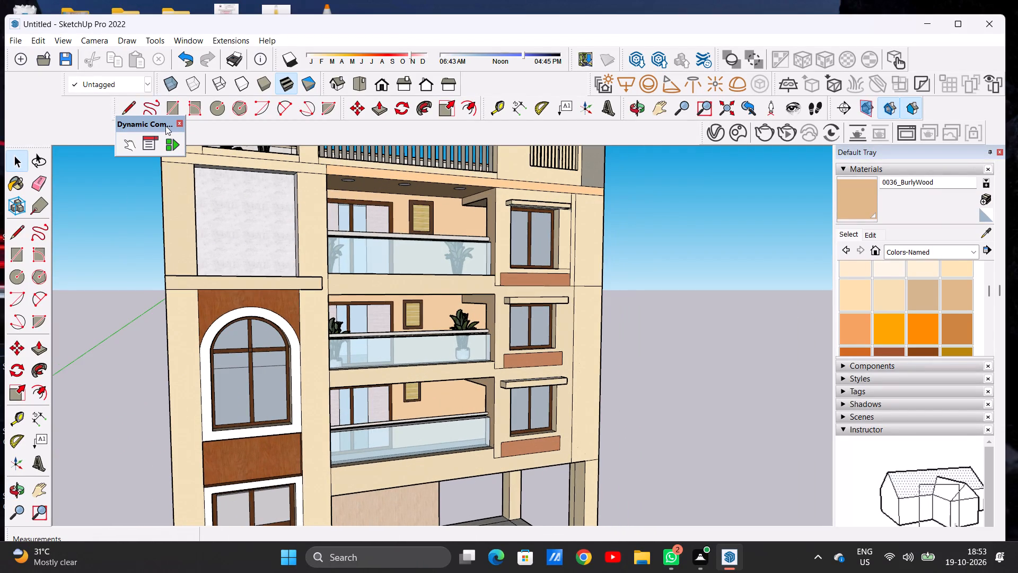
Import the Flora+17 plant model from the Downloads folder and place it on the open ground beside the building.
{"action": "left_click", "coordinate": [15, 38]}
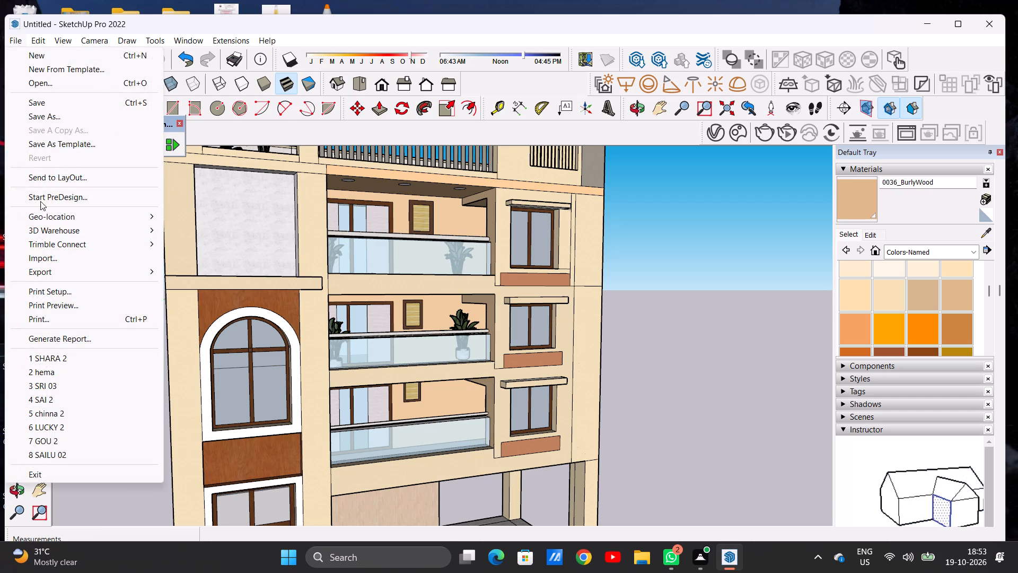
{"action": "left_click", "coordinate": [68, 261]}
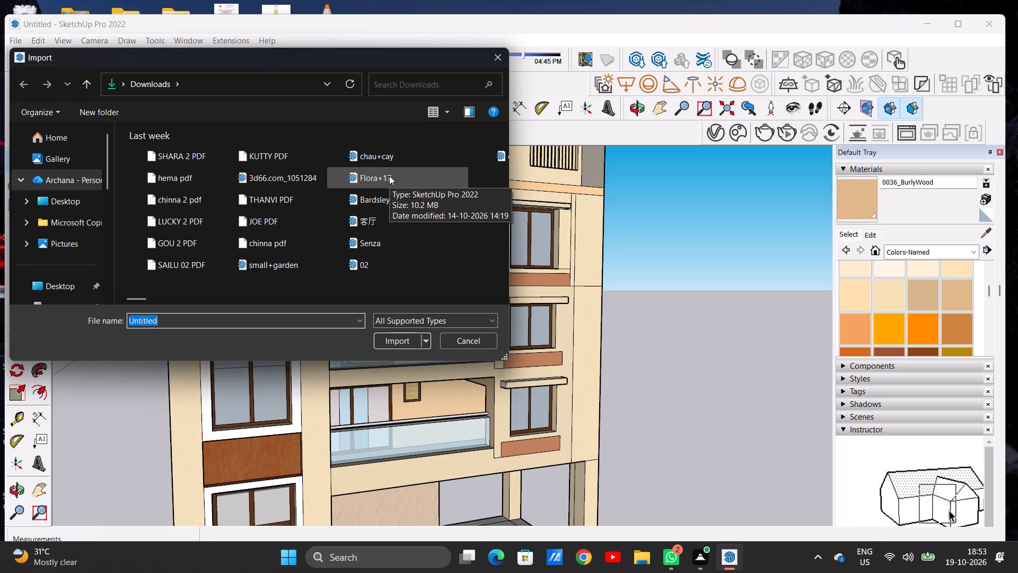
{"action": "double_click", "coordinate": [389, 174]}
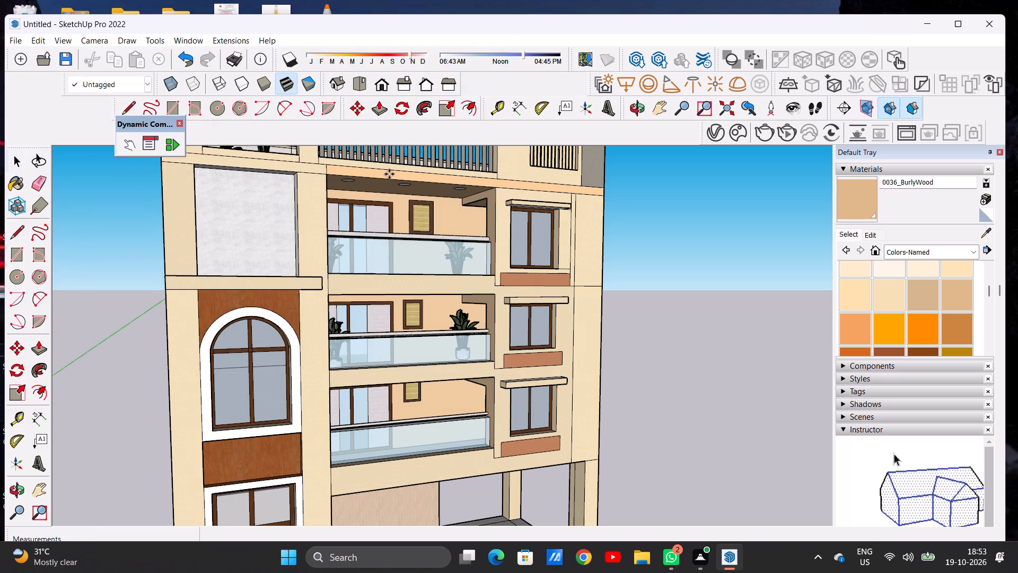
{"action": "scroll", "coordinate": [392, 337], "scroll_direction": "down", "scroll_amount": 4}
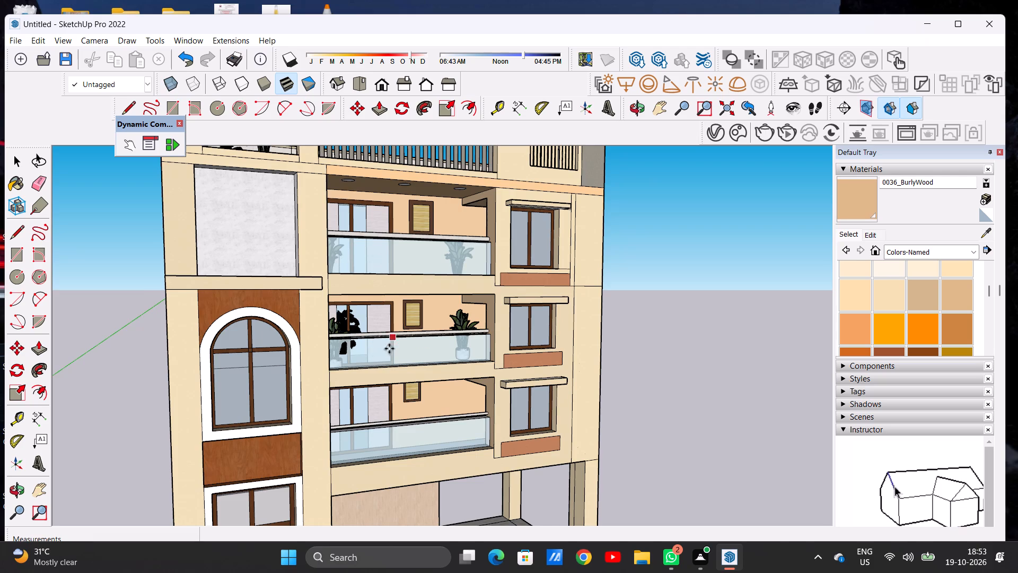
{"action": "scroll", "coordinate": [375, 444], "scroll_direction": "up", "scroll_amount": 6}
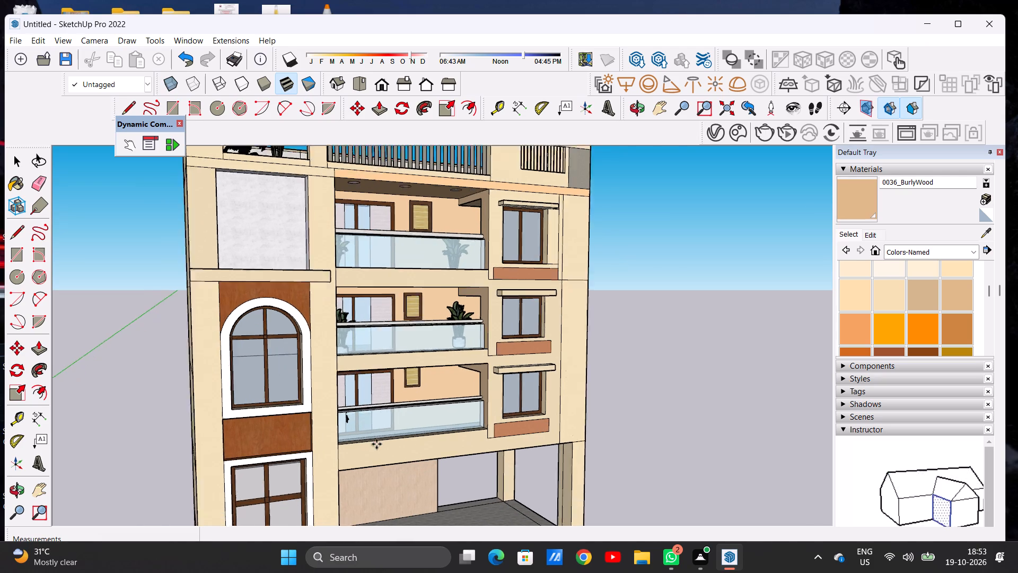
{"action": "scroll", "coordinate": [376, 444], "scroll_direction": "up", "scroll_amount": 2}
{"action": "scroll", "coordinate": [376, 444], "scroll_direction": "down", "scroll_amount": 1}
{"action": "scroll", "coordinate": [376, 444], "scroll_direction": "up", "scroll_amount": 1}
{"action": "middle_click_drag", "start_coordinate": [383, 441], "coordinate": [303, 453]}
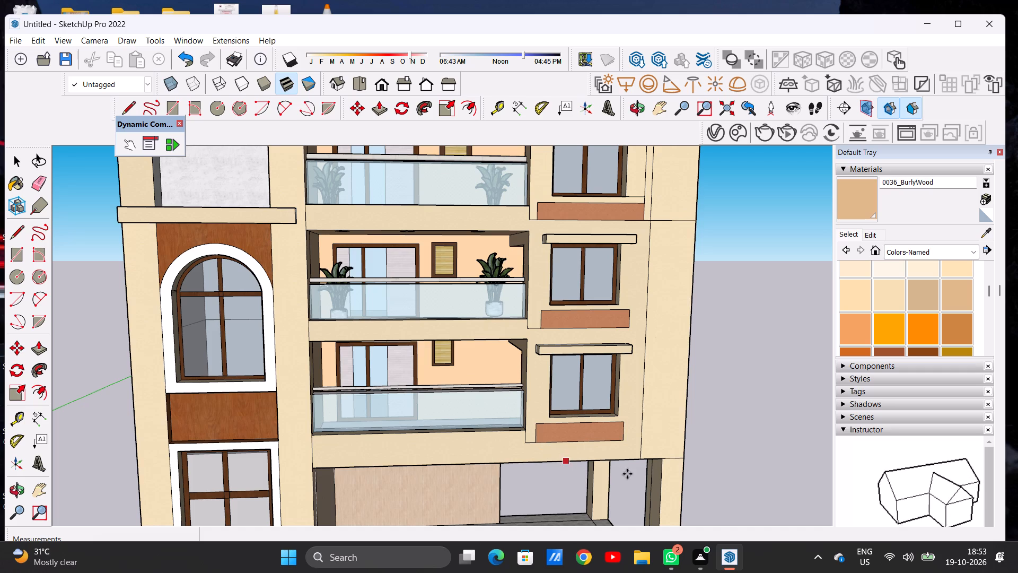
{"action": "scroll", "coordinate": [452, 394], "scroll_direction": "down", "scroll_amount": 7}
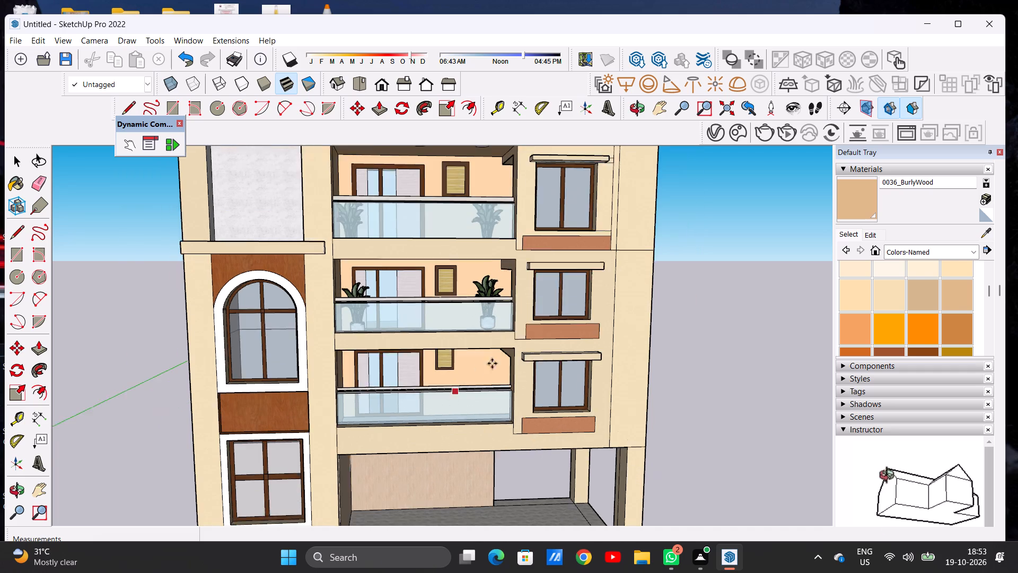
{"action": "scroll", "coordinate": [492, 363], "scroll_direction": "down", "scroll_amount": 13}
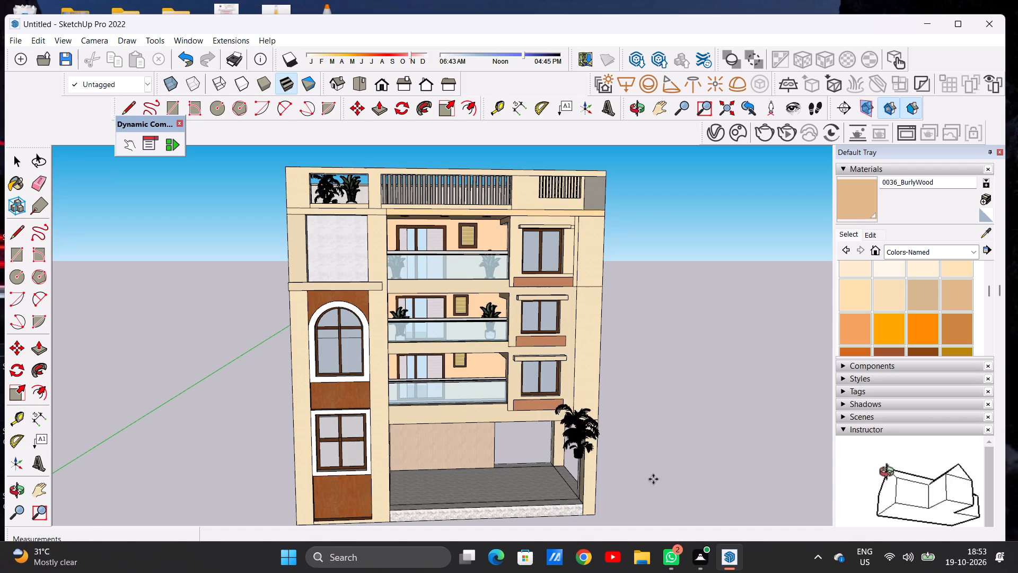
{"action": "left_click", "coordinate": [715, 493]}
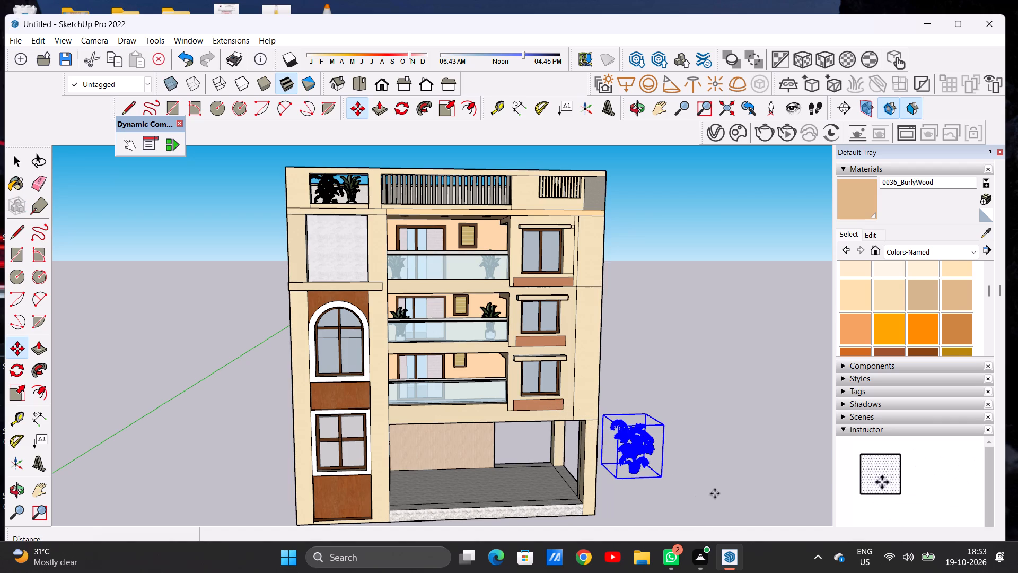
{"action": "key", "text": "space"}
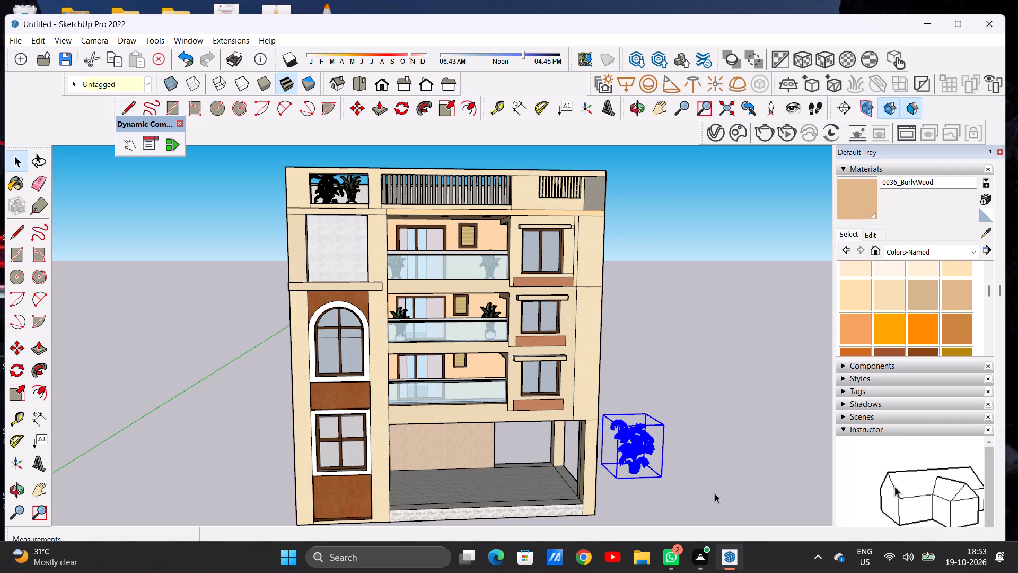
Move the imported plant about 34' 2" by its base corner to the bottom edge of the lowest balcony's glass railing.
{"action": "scroll", "coordinate": [497, 408], "scroll_direction": "down", "scroll_amount": 9}
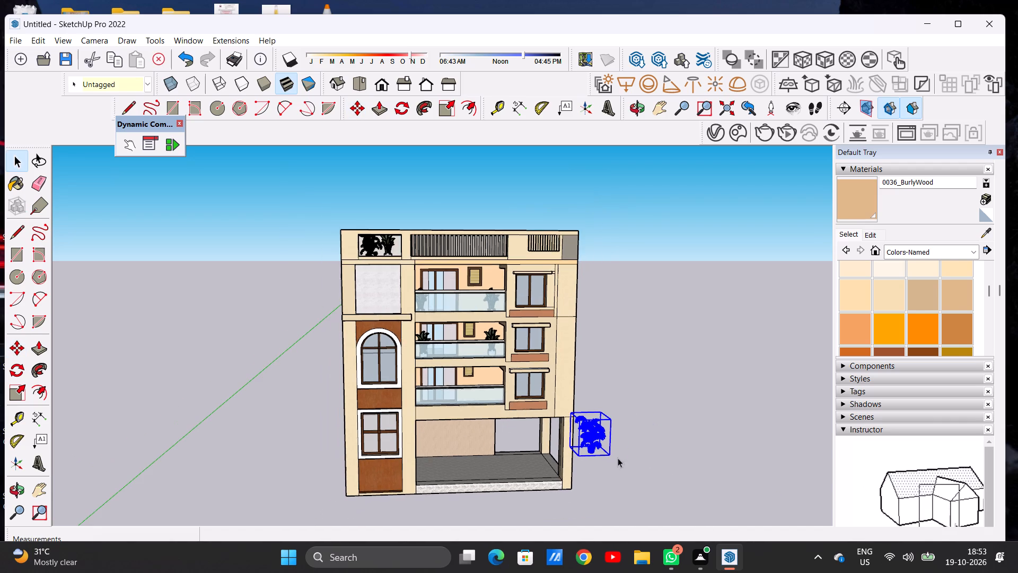
{"action": "middle_click_drag", "start_coordinate": [618, 460], "coordinate": [562, 414]}
{"action": "scroll", "coordinate": [567, 432], "scroll_direction": "up", "scroll_amount": 2}
{"action": "scroll", "coordinate": [567, 432], "scroll_direction": "down", "scroll_amount": 1}
{"action": "scroll", "coordinate": [567, 432], "scroll_direction": "up", "scroll_amount": 4}
{"action": "key", "text": "m"}
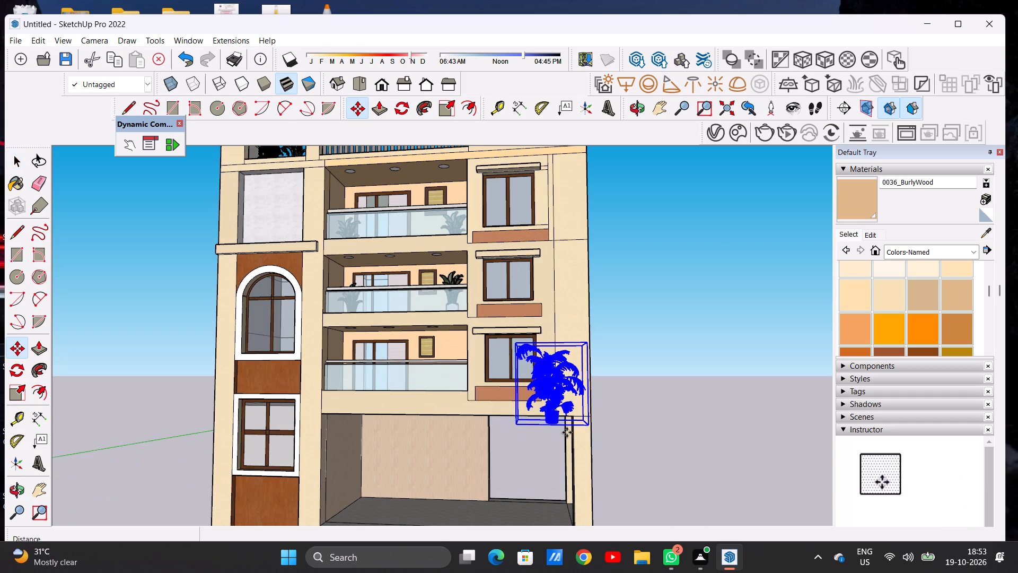
{"action": "left_click", "coordinate": [514, 427]}
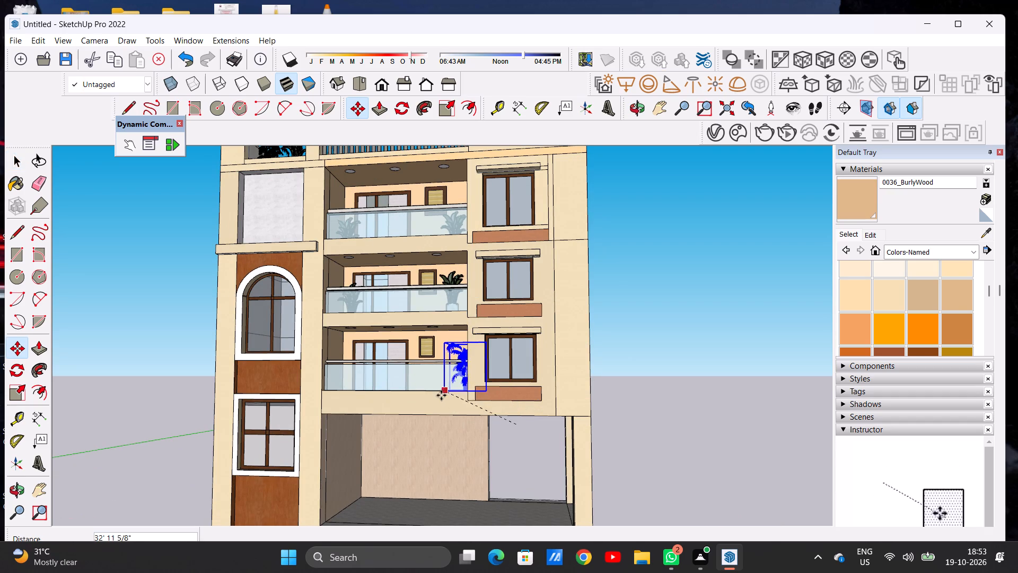
{"action": "left_click", "coordinate": [420, 391]}
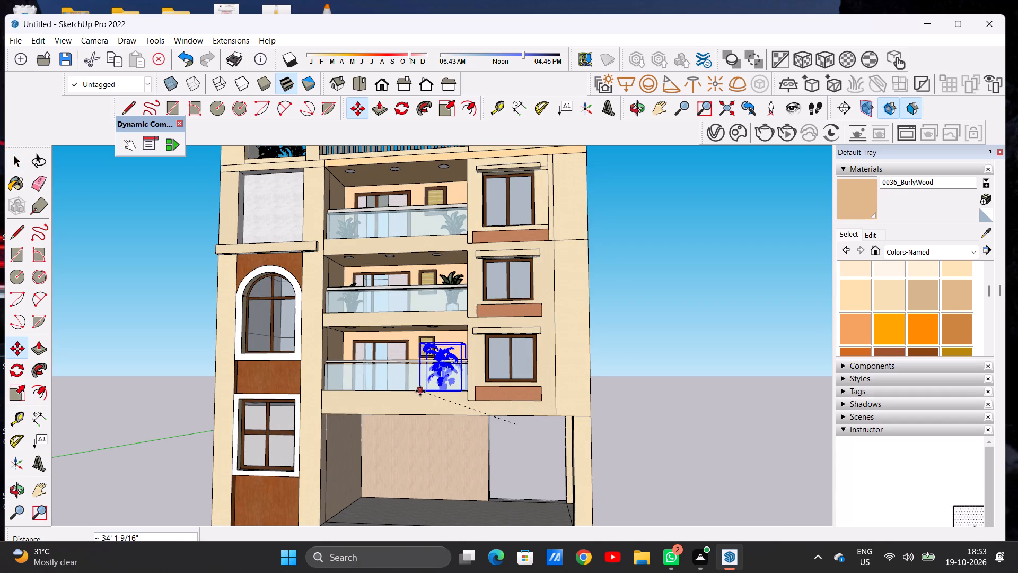
{"action": "key", "text": "space"}
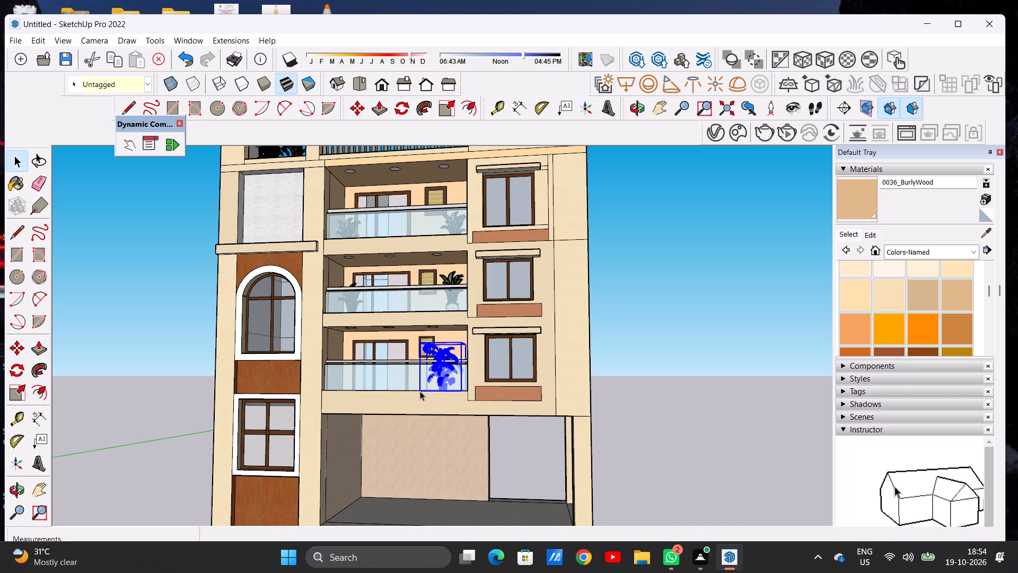
{"action": "left_click", "coordinate": [645, 344]}
Move the lowest balcony's plant about 2' 3" inward by its outer base corner, behind the glass railing.
{"action": "scroll", "coordinate": [491, 360], "scroll_direction": "down", "scroll_amount": 1}
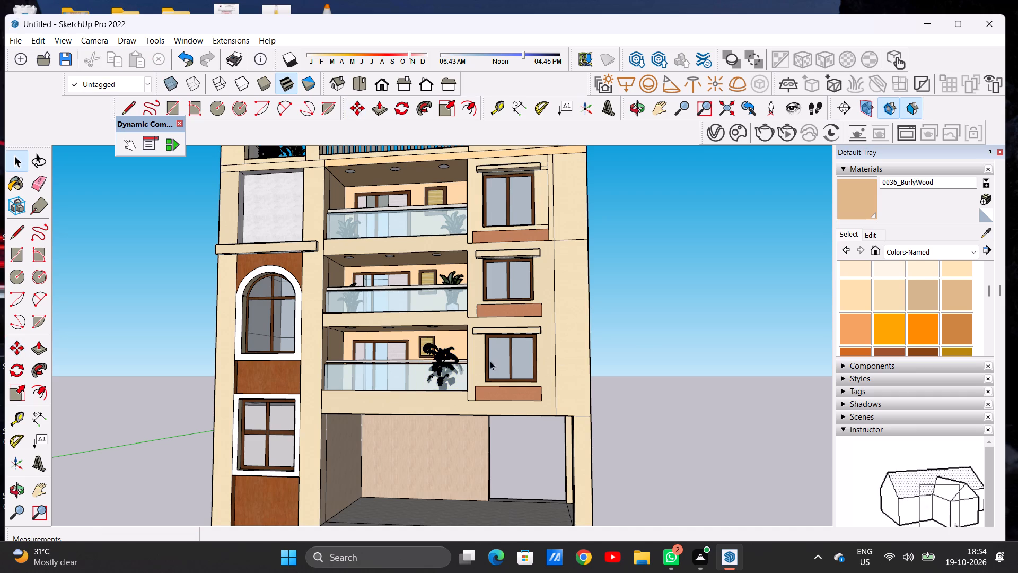
{"action": "scroll", "coordinate": [490, 361], "scroll_direction": "down", "scroll_amount": 2}
{"action": "middle_click_drag", "start_coordinate": [435, 369], "coordinate": [604, 393]}
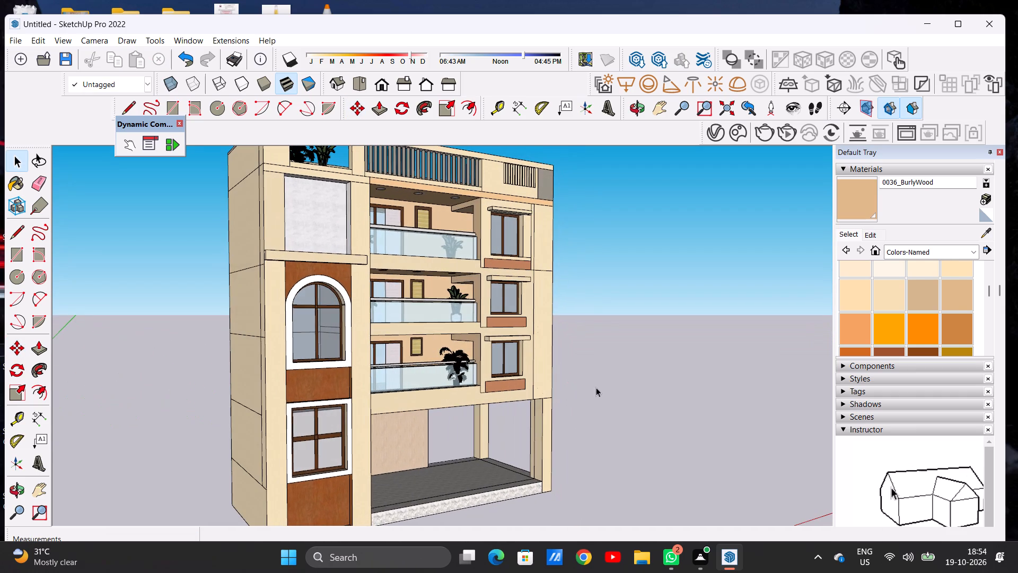
{"action": "scroll", "coordinate": [455, 354], "scroll_direction": "up", "scroll_amount": 14}
{"action": "middle_click_drag", "start_coordinate": [420, 351], "coordinate": [430, 359]}
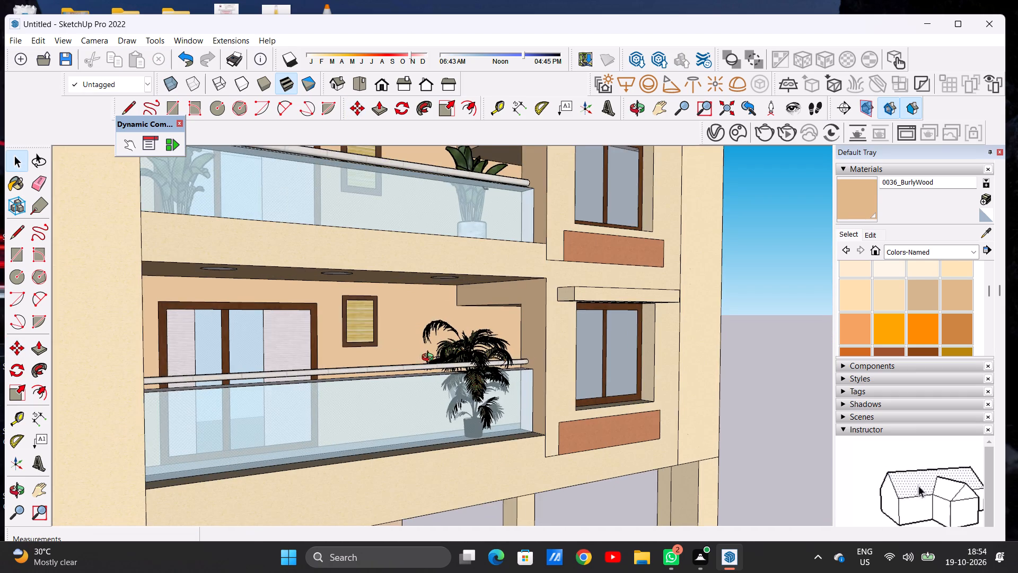
{"action": "middle_click_drag", "start_coordinate": [430, 359], "coordinate": [522, 386]}
{"action": "scroll", "coordinate": [475, 348], "scroll_direction": "up", "scroll_amount": 6}
{"action": "left_click", "coordinate": [490, 358]}
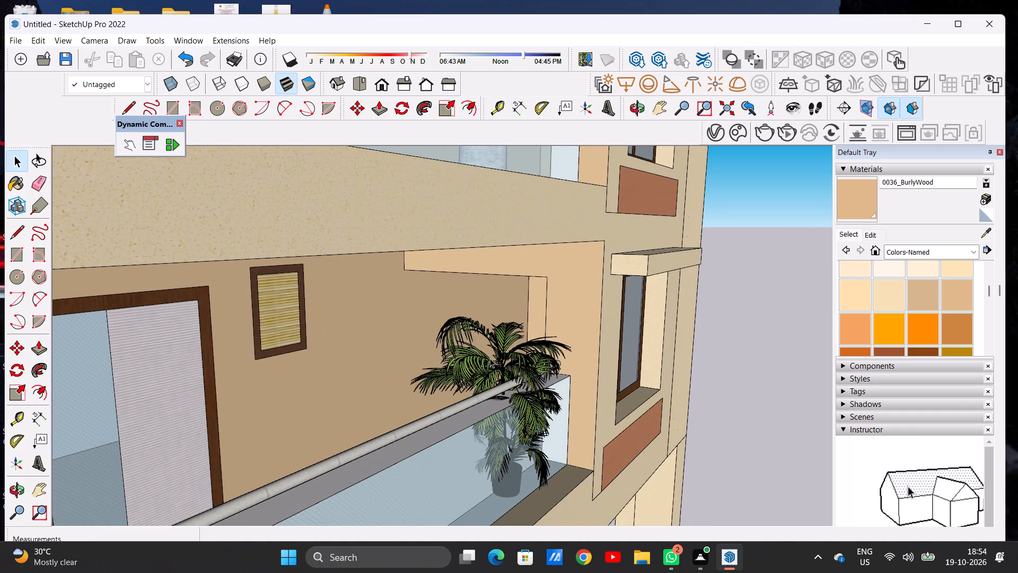
{"action": "key", "text": "m"}
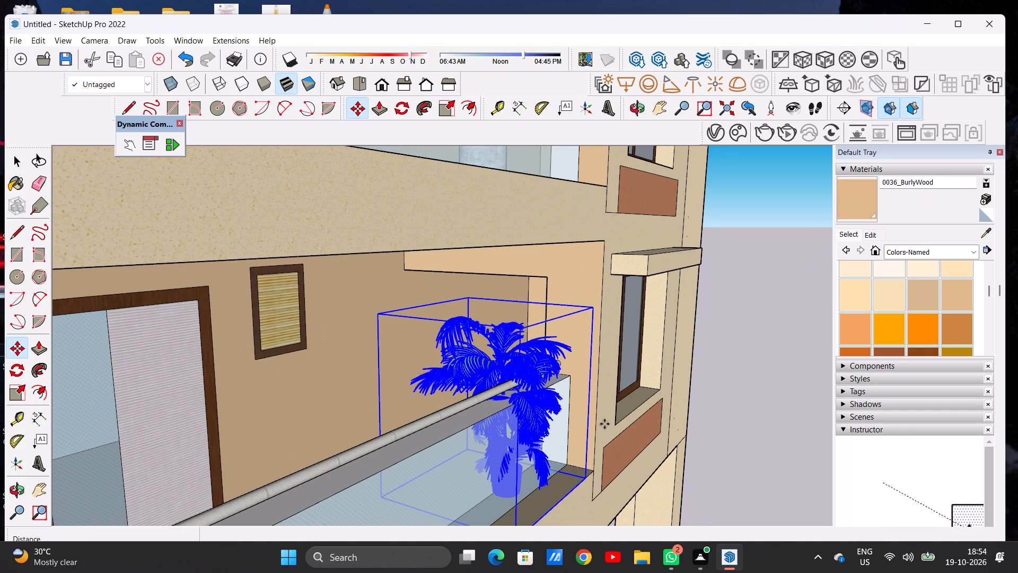
{"action": "left_click", "coordinate": [593, 479]}
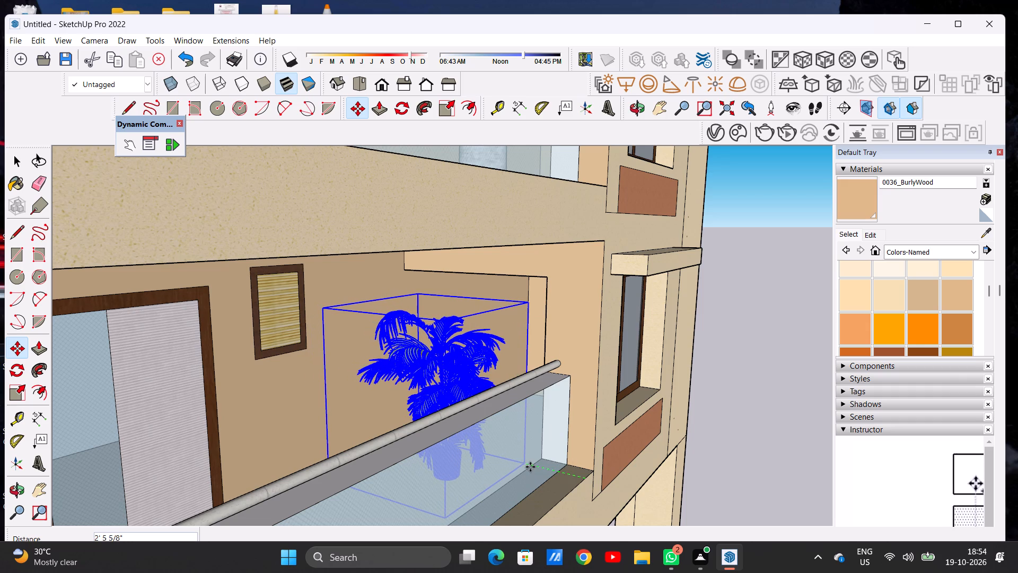
{"action": "left_click", "coordinate": [531, 467]}
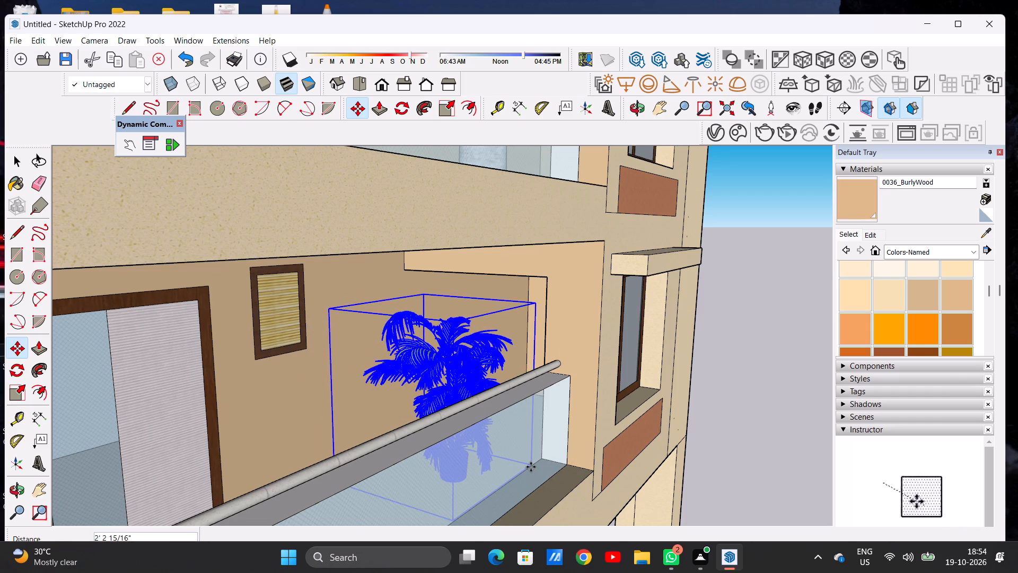
{"action": "key", "text": "space"}
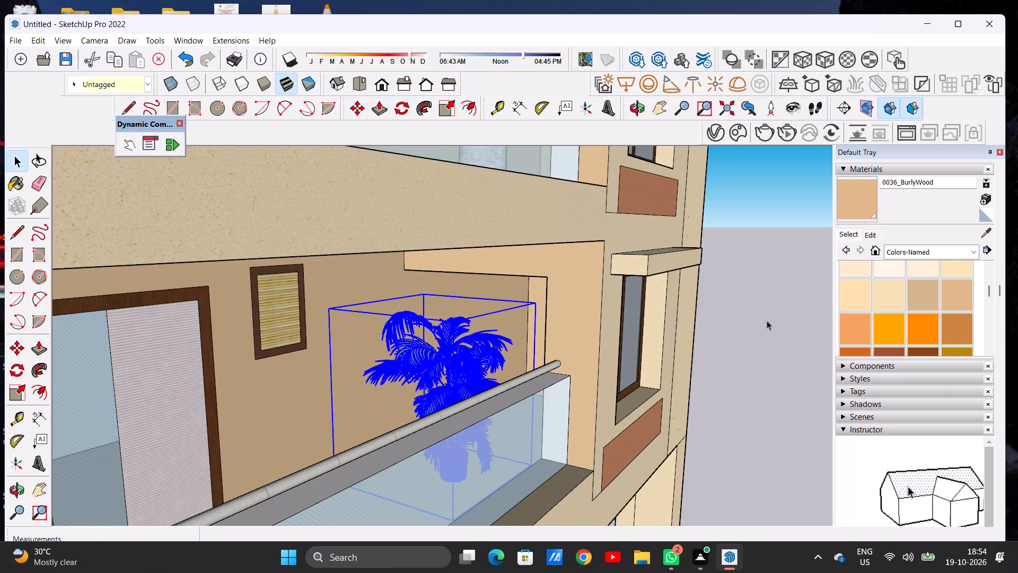
{"action": "left_click", "coordinate": [767, 320]}
Examine the lowest balcony's plant up close, along with all three balconies and the whole front facade.
{"action": "scroll", "coordinate": [400, 385], "scroll_direction": "down", "scroll_amount": 3}
{"action": "middle_click_drag", "start_coordinate": [380, 392], "coordinate": [473, 402]}
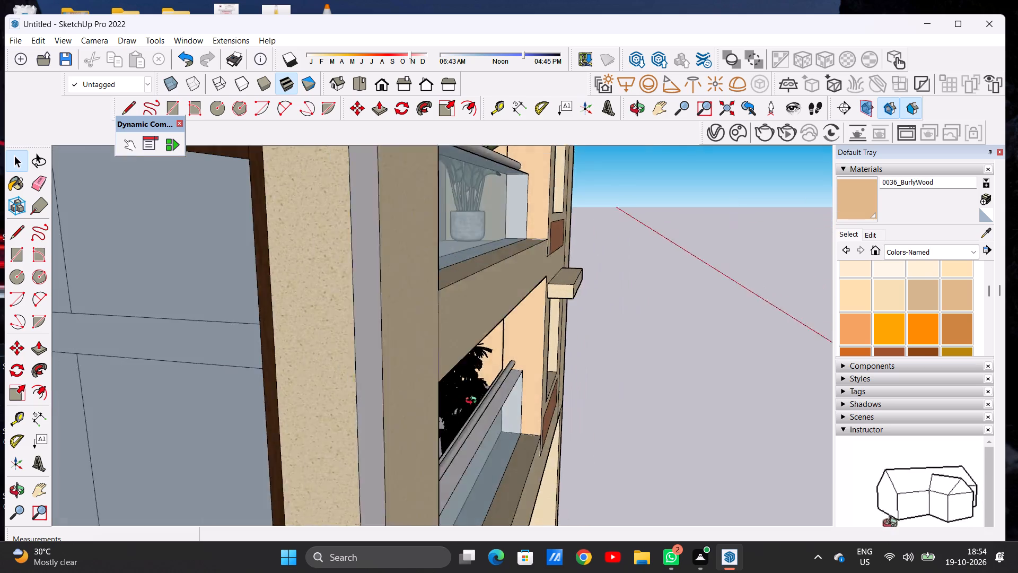
{"action": "middle_click_drag", "start_coordinate": [473, 402], "coordinate": [401, 396]}
{"action": "scroll", "coordinate": [436, 390], "scroll_direction": "up", "scroll_amount": 6}
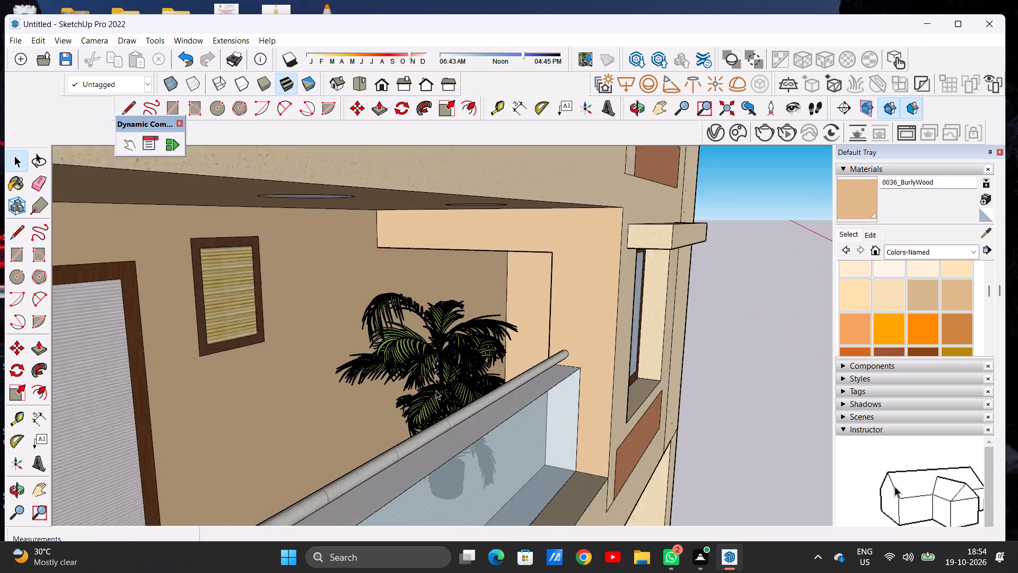
{"action": "scroll", "coordinate": [435, 391], "scroll_direction": "up", "scroll_amount": 3}
{"action": "scroll", "coordinate": [426, 371], "scroll_direction": "down", "scroll_amount": 9}
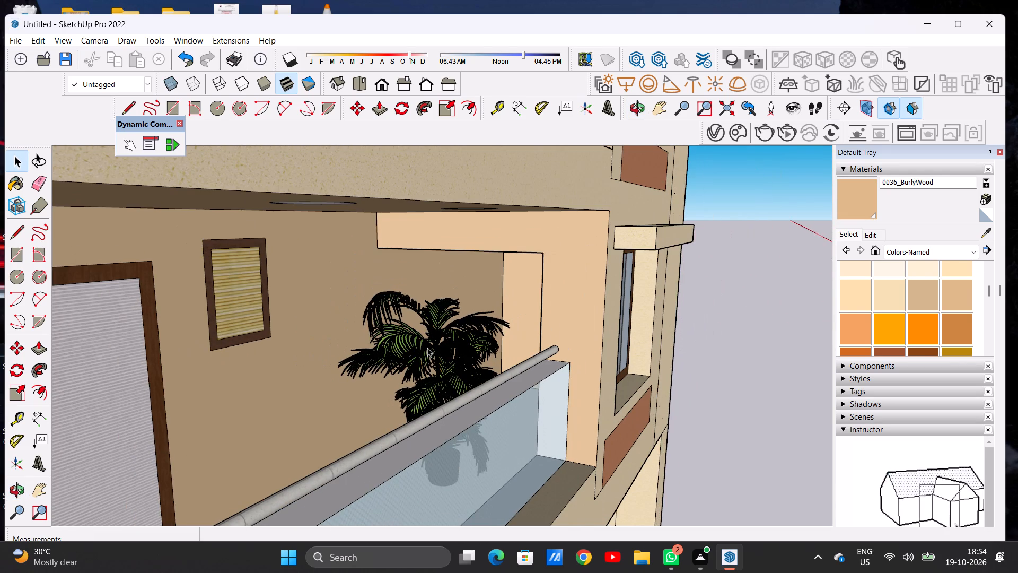
{"action": "scroll", "coordinate": [427, 348], "scroll_direction": "down", "scroll_amount": 9}
{"action": "middle_click_drag", "start_coordinate": [506, 399], "coordinate": [294, 366]}
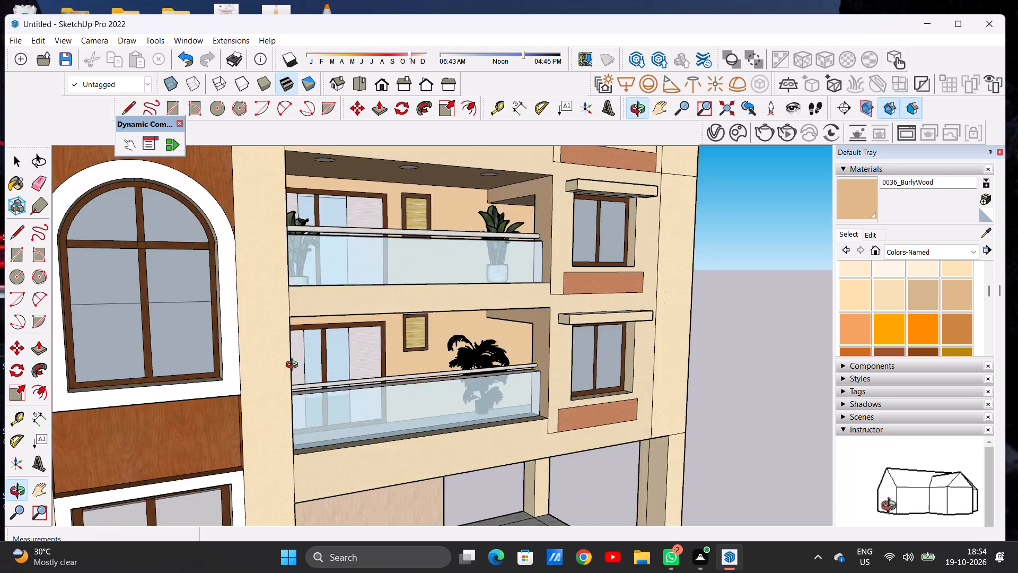
{"action": "middle_click_drag", "start_coordinate": [294, 366], "coordinate": [226, 368]}
{"action": "scroll", "coordinate": [565, 411], "scroll_direction": "down", "scroll_amount": 7}
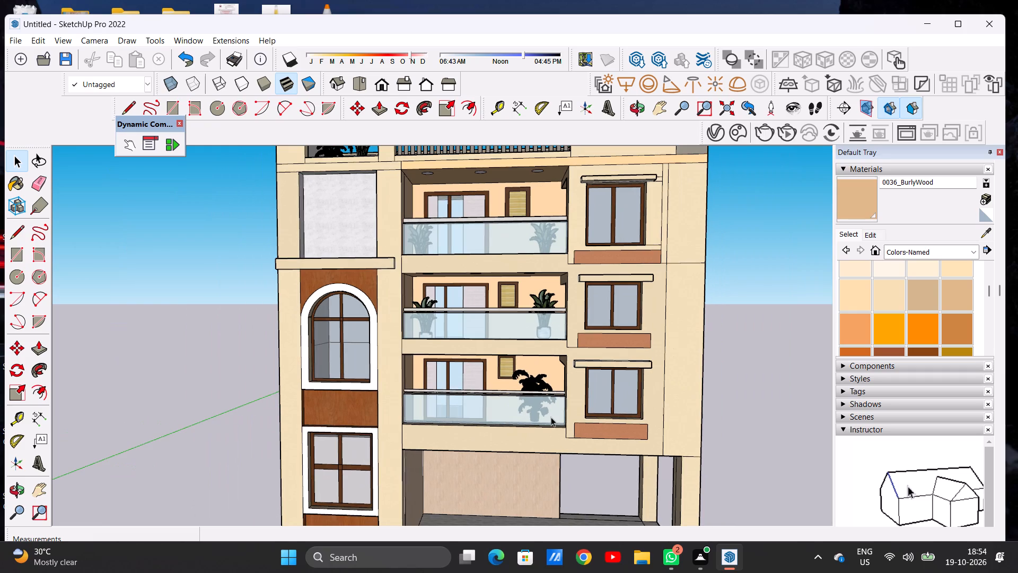
{"action": "scroll", "coordinate": [524, 397], "scroll_direction": "down", "scroll_amount": 3}
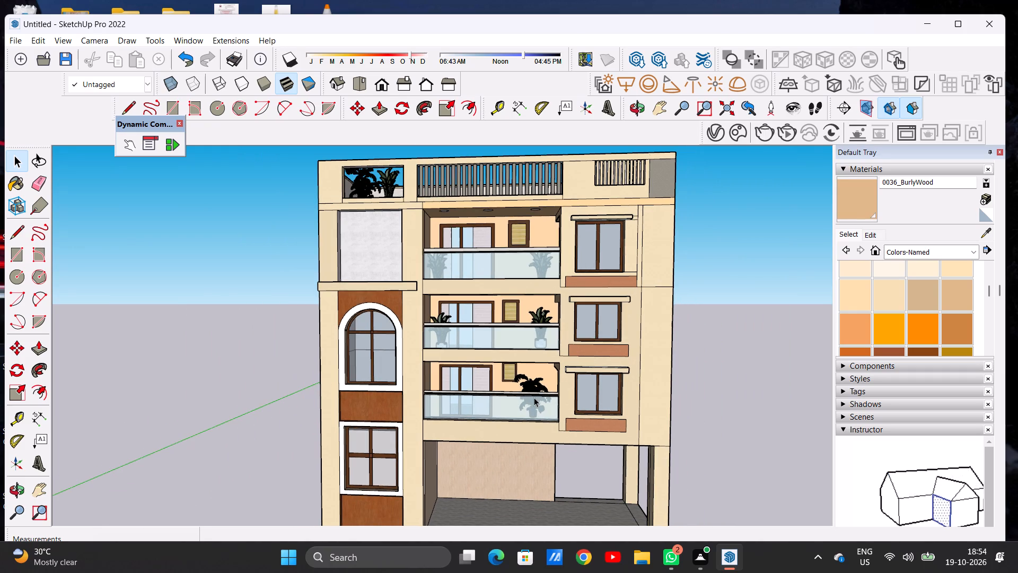
{"action": "middle_click_drag", "start_coordinate": [447, 269], "coordinate": [489, 404]}
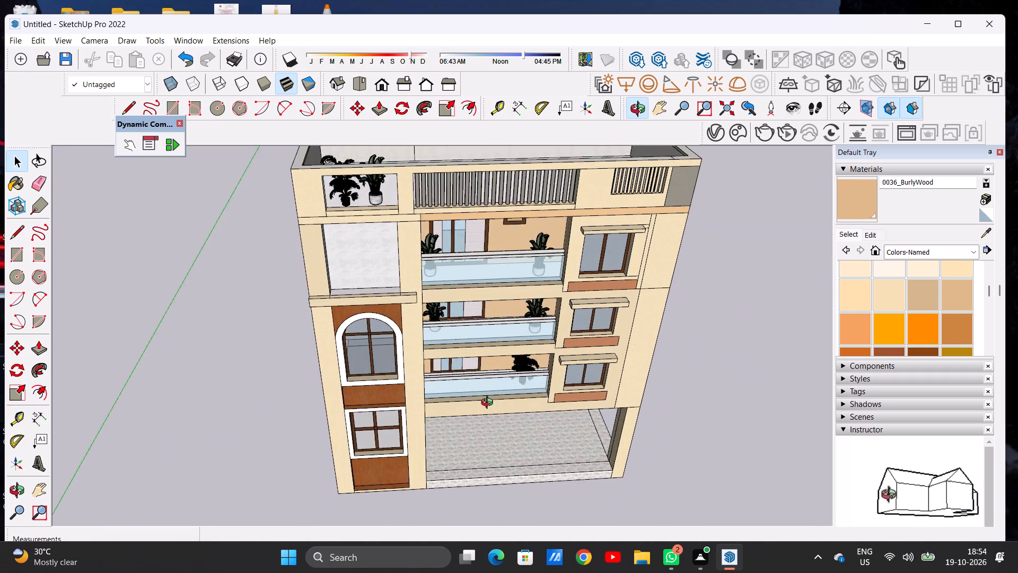
{"action": "middle_click_drag", "start_coordinate": [489, 404], "coordinate": [463, 299]}
{"action": "scroll", "coordinate": [443, 335], "scroll_direction": "up", "scroll_amount": 1}
{"action": "scroll", "coordinate": [428, 362], "scroll_direction": "down", "scroll_amount": 5}
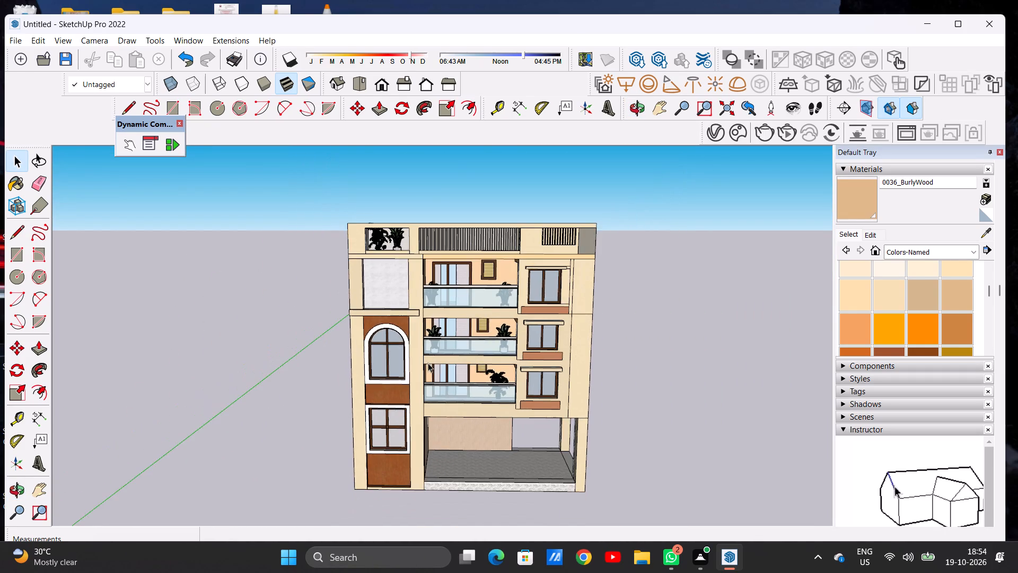
{"action": "scroll", "coordinate": [428, 363], "scroll_direction": "down", "scroll_amount": 1}
{"action": "scroll", "coordinate": [457, 383], "scroll_direction": "up", "scroll_amount": 5}
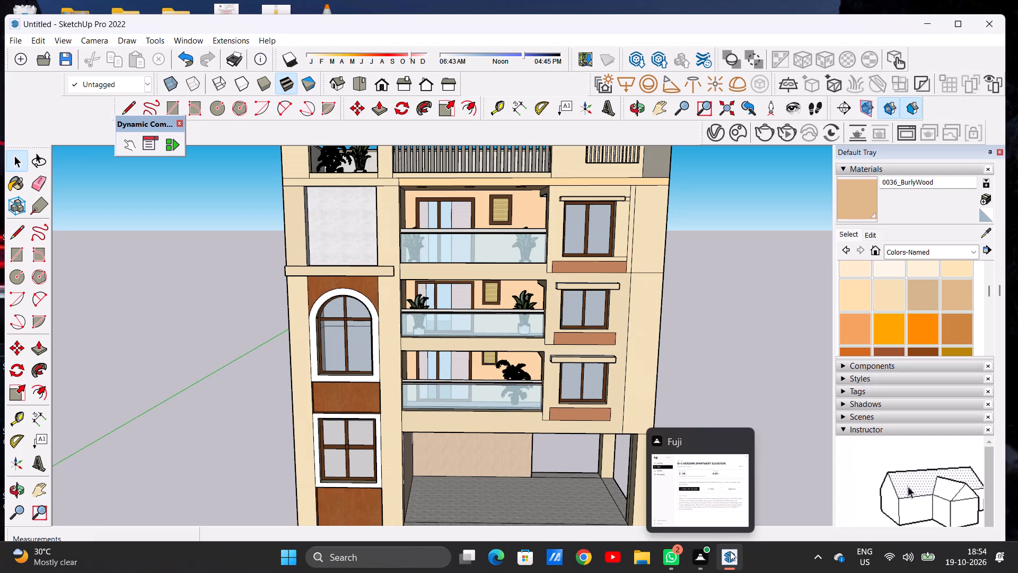
Copy the lowest balcony's potted plant by its base corner about 13' 7" along the glass railing to the balcony's opposite end.
{"action": "left_click", "coordinate": [717, 505]}
{"action": "scroll", "coordinate": [517, 413], "scroll_direction": "down", "scroll_amount": 3}
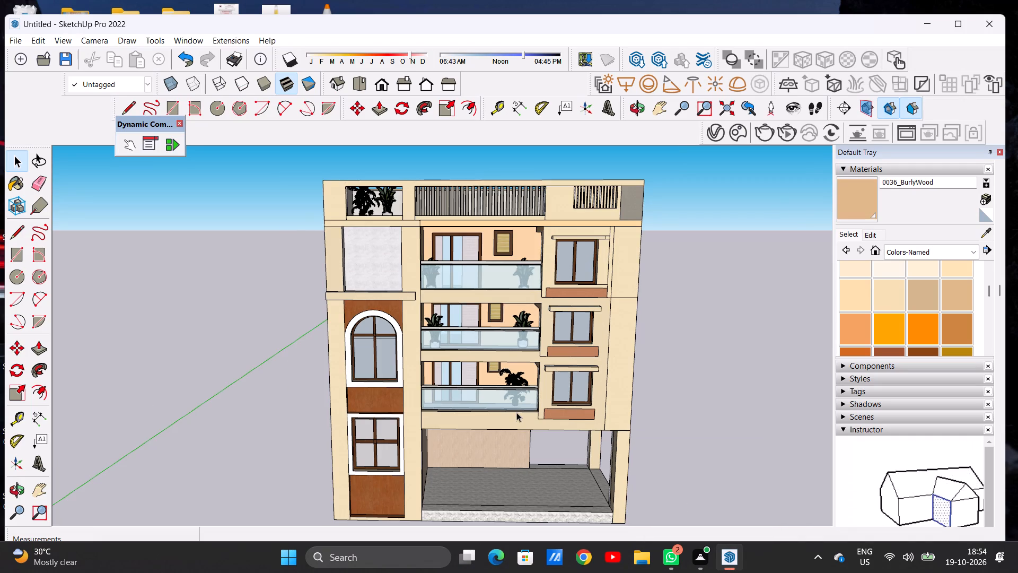
{"action": "scroll", "coordinate": [505, 393], "scroll_direction": "up", "scroll_amount": 7}
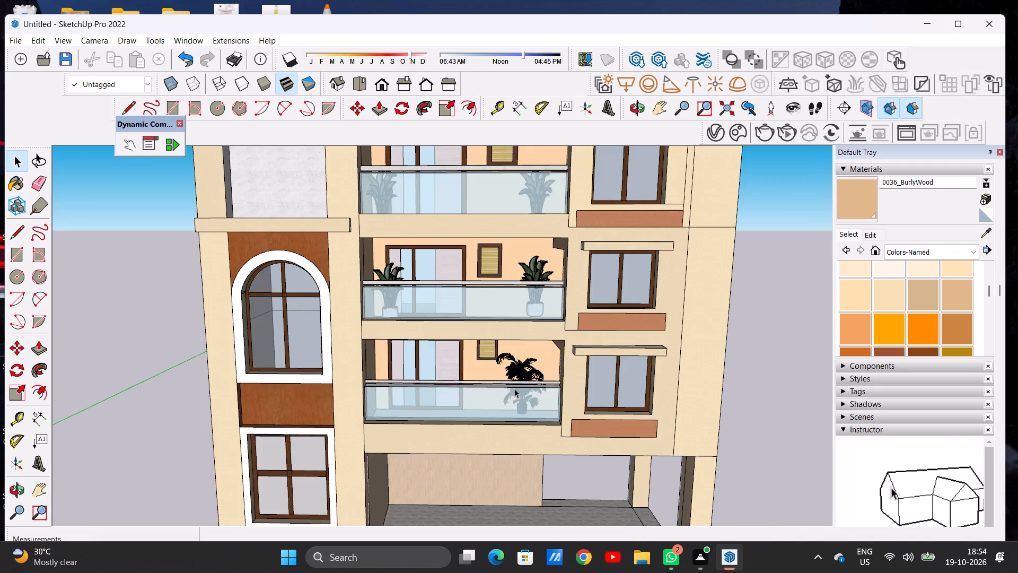
{"action": "scroll", "coordinate": [521, 392], "scroll_direction": "up", "scroll_amount": 7}
{"action": "left_click", "coordinate": [523, 360]}
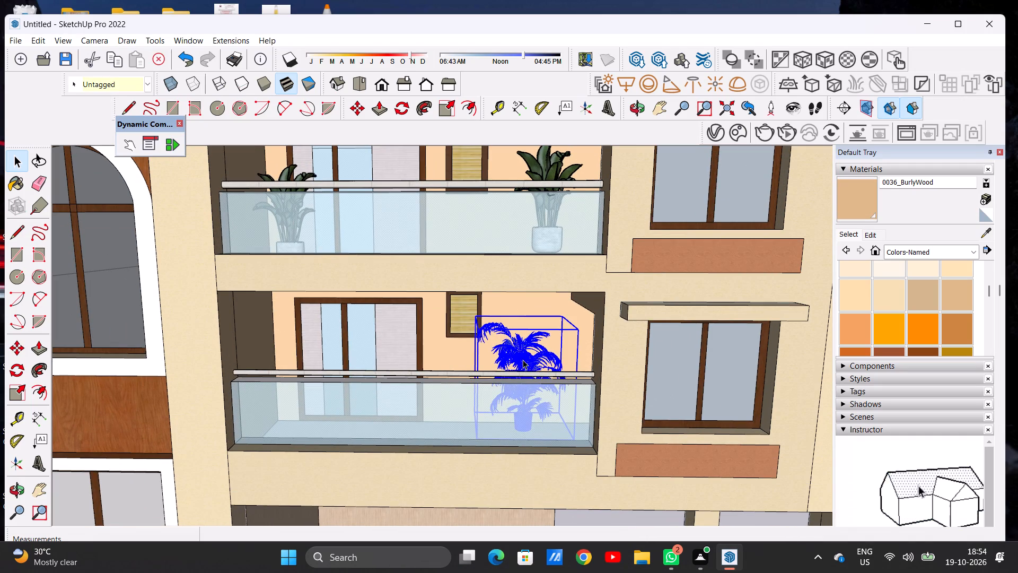
{"action": "key", "text": "m"}
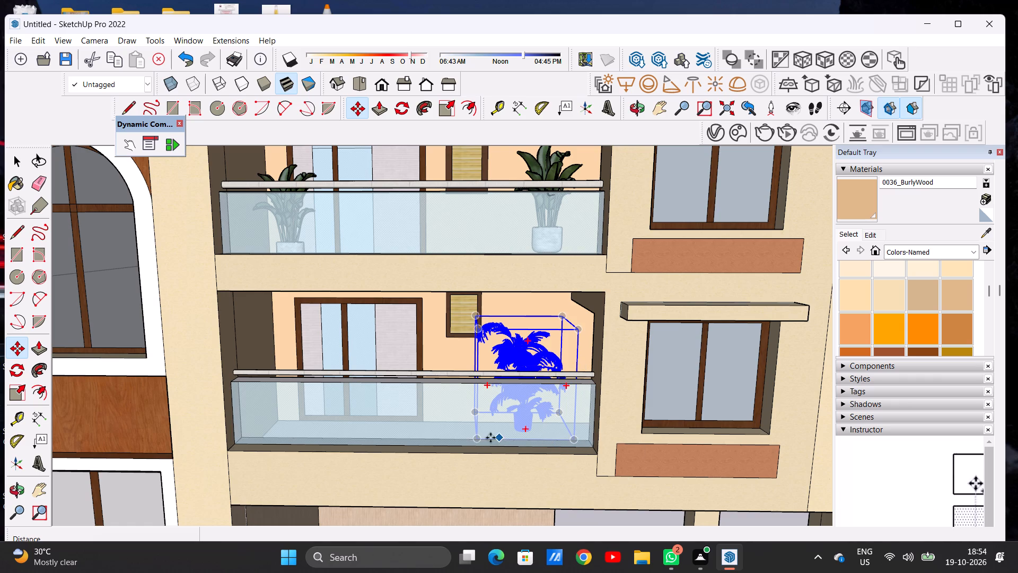
{"action": "left_click", "coordinate": [481, 438]}
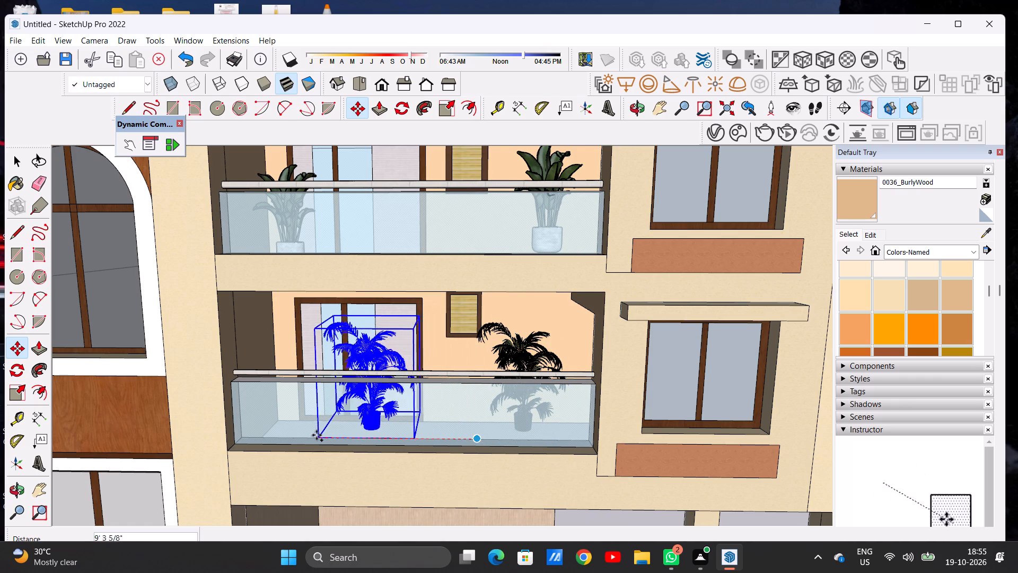
{"action": "left_click", "coordinate": [242, 432]}
{"action": "key", "text": "space"}
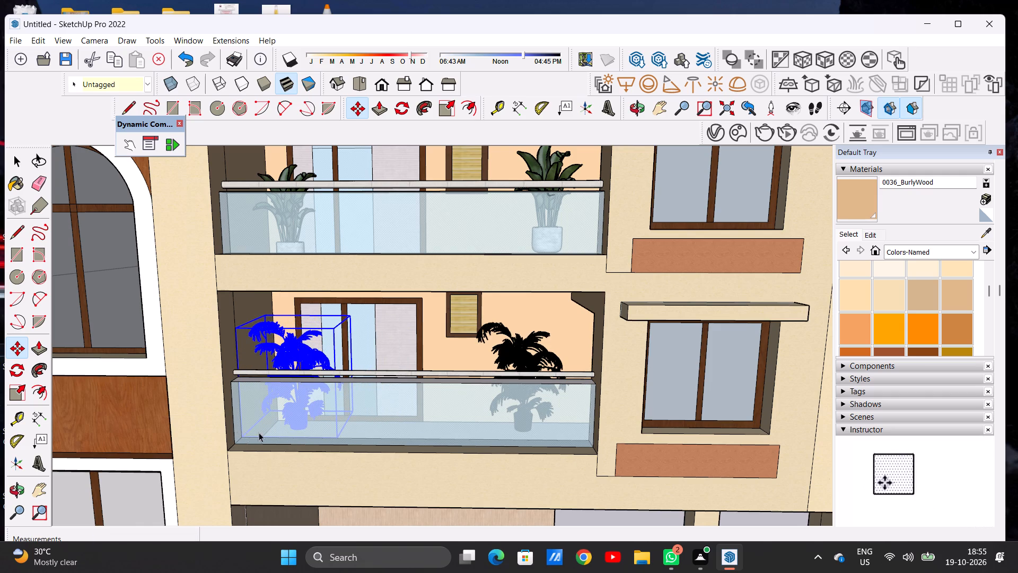
{"action": "scroll", "coordinate": [346, 437], "scroll_direction": "down", "scroll_amount": 6}
{"action": "scroll", "coordinate": [418, 409], "scroll_direction": "down", "scroll_amount": 8}
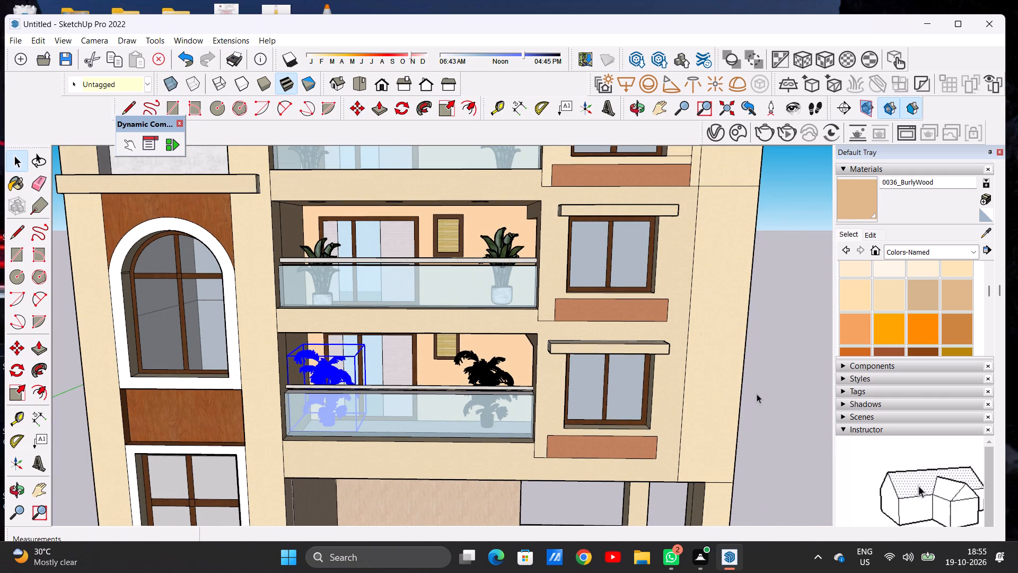
{"action": "left_click", "coordinate": [757, 394]}
Examine the two plants on the lowest balcony up close, from the front and from an oblique angle.
{"action": "scroll", "coordinate": [348, 380], "scroll_direction": "up", "scroll_amount": 2}
{"action": "scroll", "coordinate": [348, 380], "scroll_direction": "down", "scroll_amount": 1}
{"action": "scroll", "coordinate": [348, 380], "scroll_direction": "up", "scroll_amount": 9}
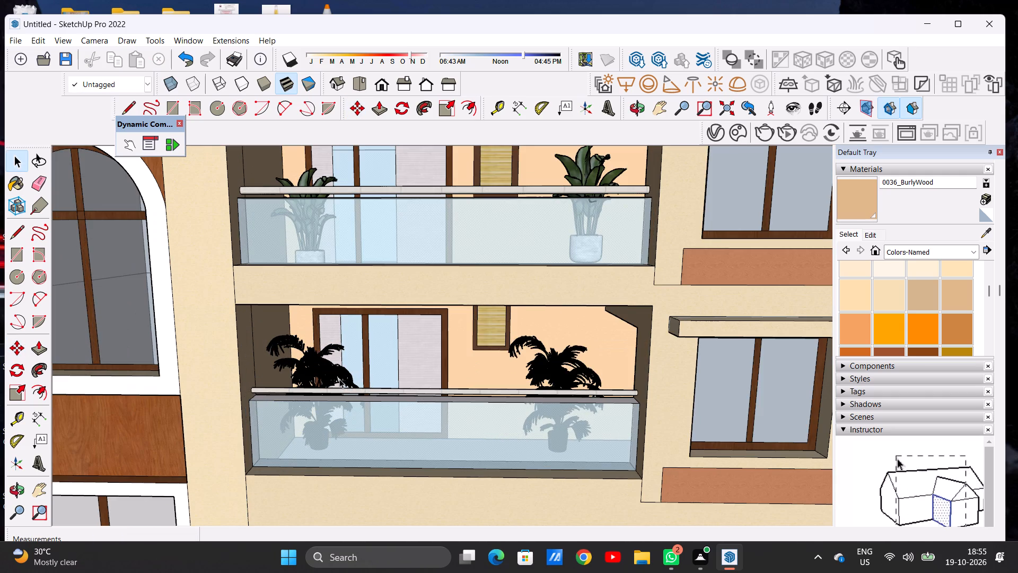
{"action": "scroll", "coordinate": [339, 379], "scroll_direction": "up", "scroll_amount": 2}
{"action": "middle_click_drag", "start_coordinate": [440, 360], "coordinate": [196, 416]}
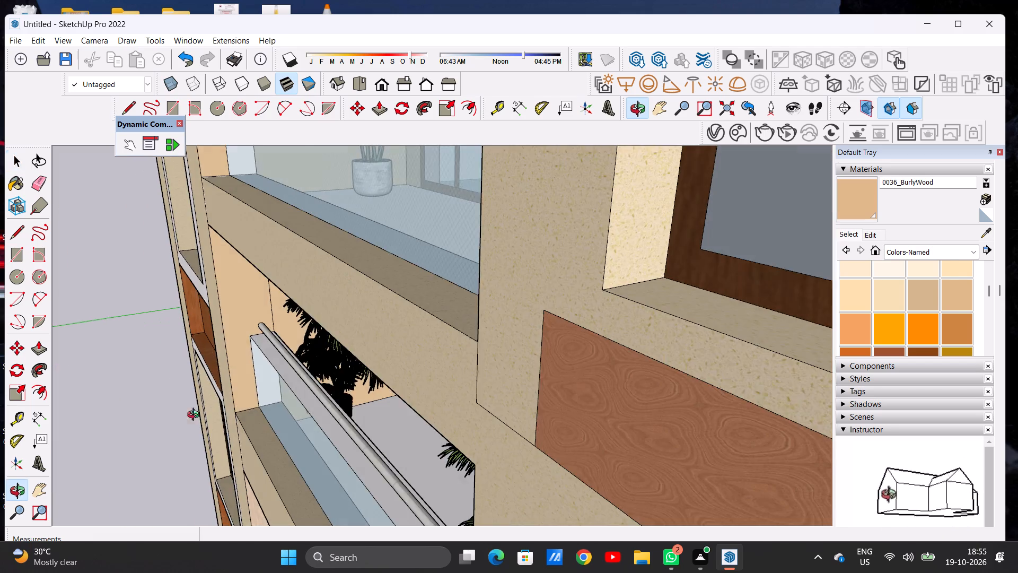
{"action": "middle_click_drag", "start_coordinate": [196, 416], "coordinate": [458, 400]}
{"action": "scroll", "coordinate": [422, 338], "scroll_direction": "down", "scroll_amount": 6}
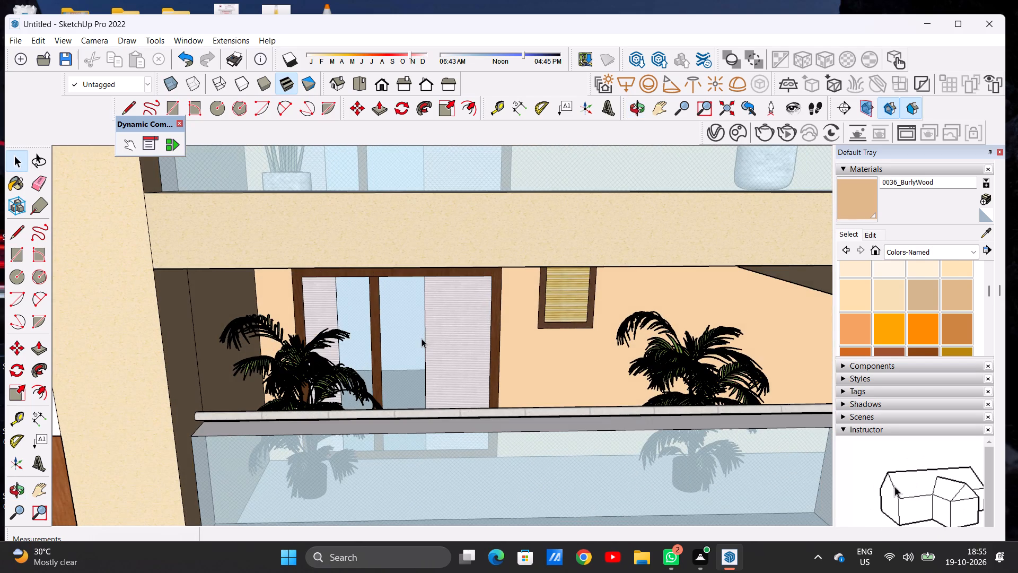
{"action": "scroll", "coordinate": [422, 338], "scroll_direction": "down", "scroll_amount": 6}
{"action": "scroll", "coordinate": [451, 340], "scroll_direction": "up", "scroll_amount": 1}
{"action": "scroll", "coordinate": [465, 334], "scroll_direction": "down", "scroll_amount": 7}
{"action": "scroll", "coordinate": [465, 334], "scroll_direction": "up", "scroll_amount": 1}
{"action": "scroll", "coordinate": [426, 335], "scroll_direction": "down", "scroll_amount": 15}
{"action": "scroll", "coordinate": [427, 386], "scroll_direction": "down", "scroll_amount": 5}
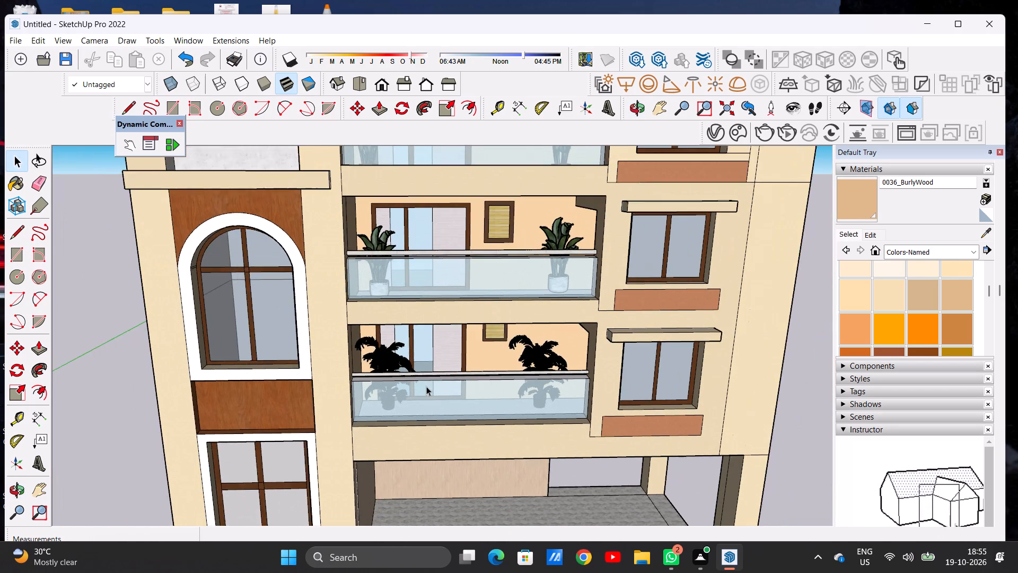
Examine the whole front facade, including the plants on all three balconies and the roof terrace.
{"action": "scroll", "coordinate": [426, 386], "scroll_direction": "down", "scroll_amount": 20}
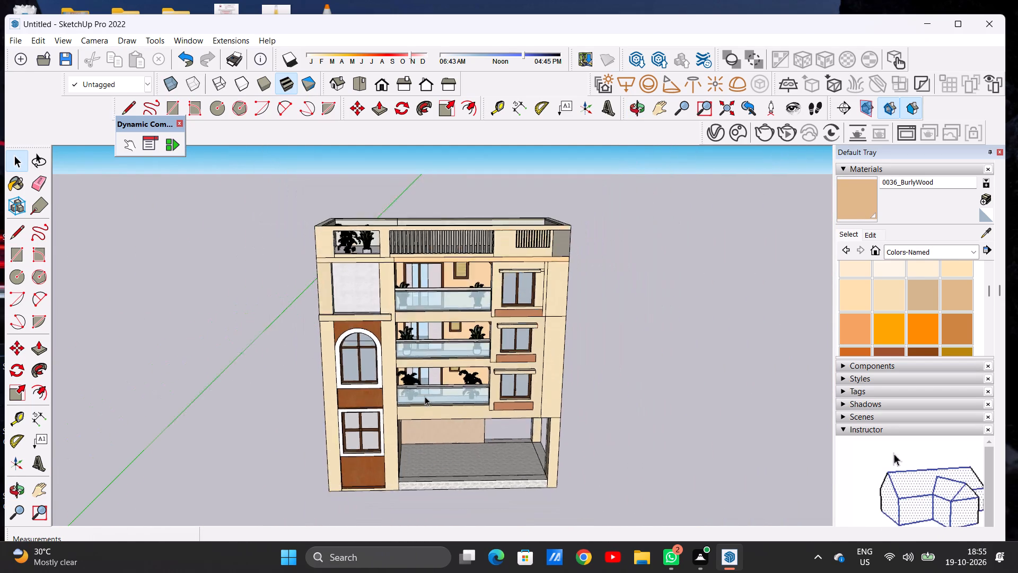
{"action": "scroll", "coordinate": [425, 396], "scroll_direction": "down", "scroll_amount": 4}
{"action": "middle_click_drag", "start_coordinate": [457, 397], "coordinate": [445, 328]}
{"action": "scroll", "coordinate": [443, 379], "scroll_direction": "up", "scroll_amount": 2}
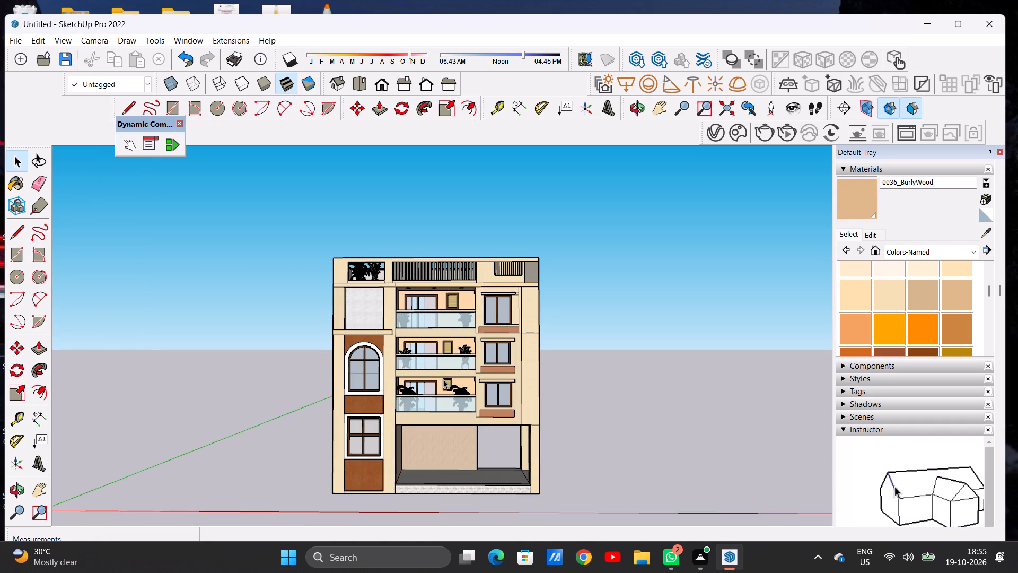
{"action": "scroll", "coordinate": [443, 379], "scroll_direction": "down", "scroll_amount": 4}
{"action": "scroll", "coordinate": [435, 394], "scroll_direction": "up", "scroll_amount": 1}
{"action": "scroll", "coordinate": [435, 394], "scroll_direction": "down", "scroll_amount": 1}
{"action": "scroll", "coordinate": [435, 394], "scroll_direction": "up", "scroll_amount": 10}
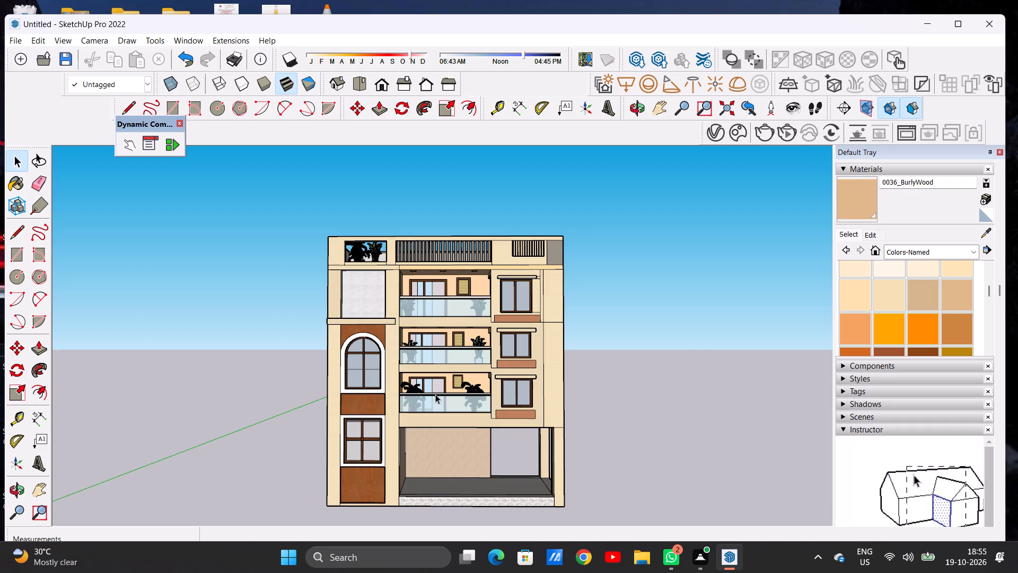
{"action": "scroll", "coordinate": [445, 414], "scroll_direction": "down", "scroll_amount": 7}
{"action": "scroll", "coordinate": [417, 343], "scroll_direction": "up", "scroll_amount": 8}
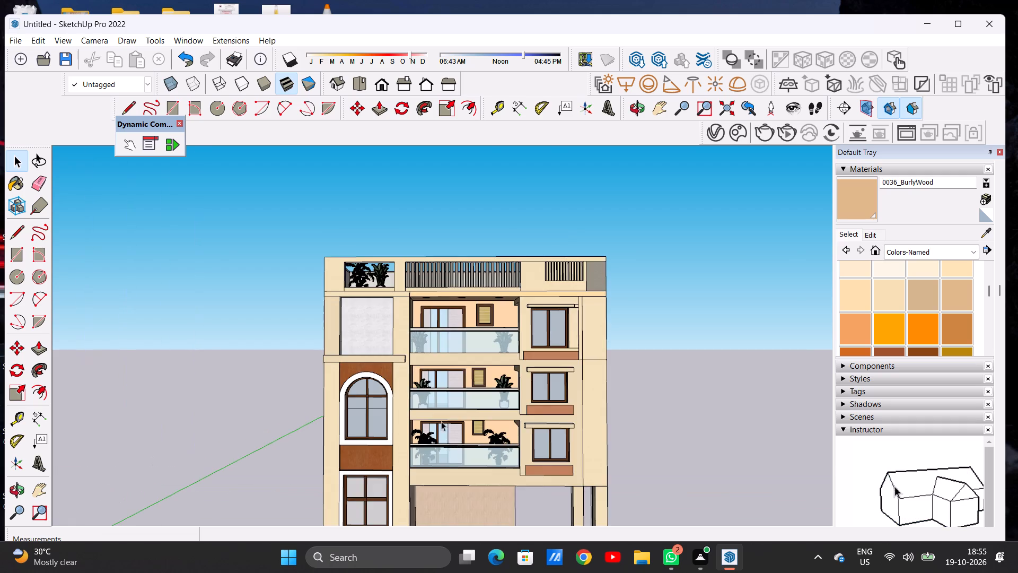
{"action": "scroll", "coordinate": [434, 487], "scroll_direction": "up", "scroll_amount": 7}
{"action": "scroll", "coordinate": [389, 342], "scroll_direction": "down", "scroll_amount": 5}
{"action": "scroll", "coordinate": [389, 342], "scroll_direction": "up", "scroll_amount": 1}
{"action": "scroll", "coordinate": [389, 342], "scroll_direction": "down", "scroll_amount": 5}
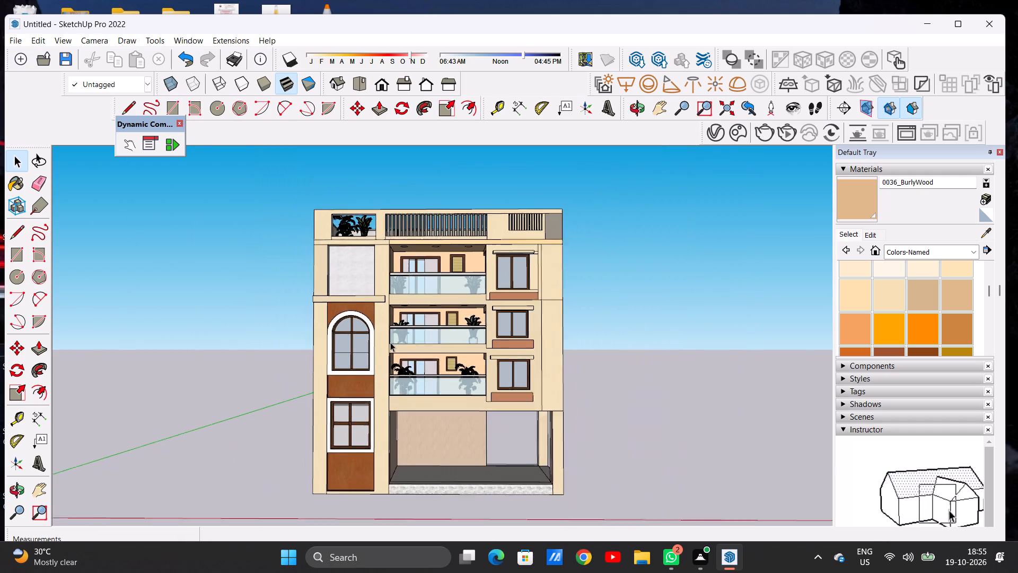
{"action": "scroll", "coordinate": [390, 342], "scroll_direction": "down", "scroll_amount": 1}
Paint the roof terrace floor with Terrazzo Tile Light from the Synthetic Surfaces materials.
{"action": "middle_click_drag", "start_coordinate": [507, 337], "coordinate": [422, 366]}
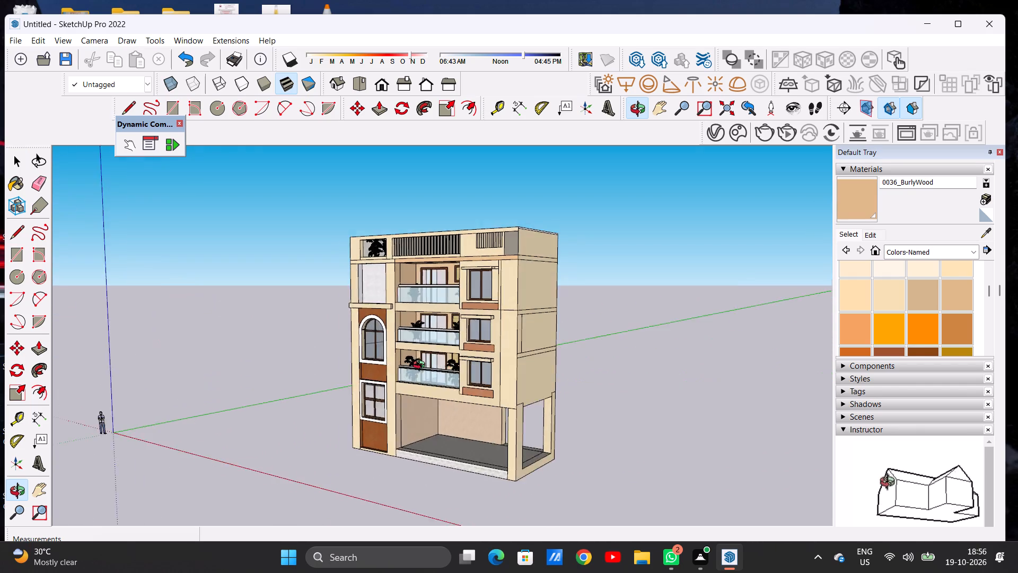
{"action": "middle_click_drag", "start_coordinate": [422, 366], "coordinate": [485, 470]}
{"action": "middle_click_drag", "start_coordinate": [413, 296], "coordinate": [414, 364]}
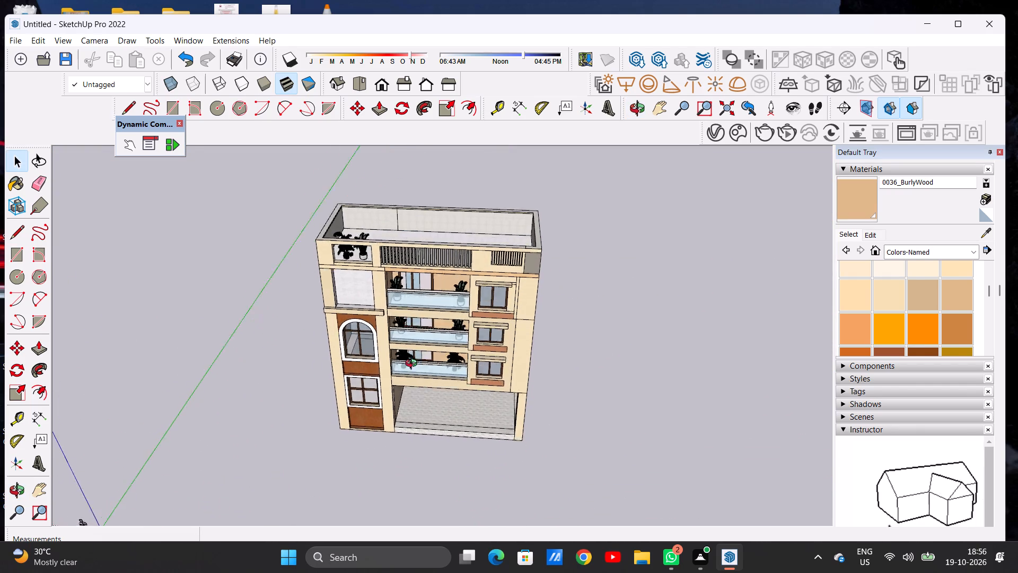
{"action": "middle_click_drag", "start_coordinate": [414, 364], "coordinate": [437, 351]}
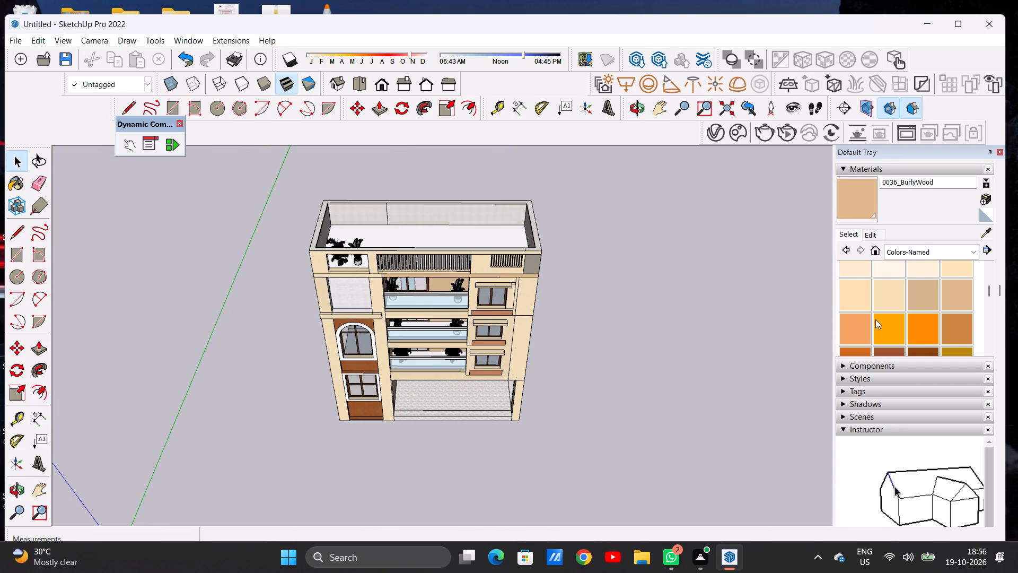
{"action": "left_click", "coordinate": [896, 253]}
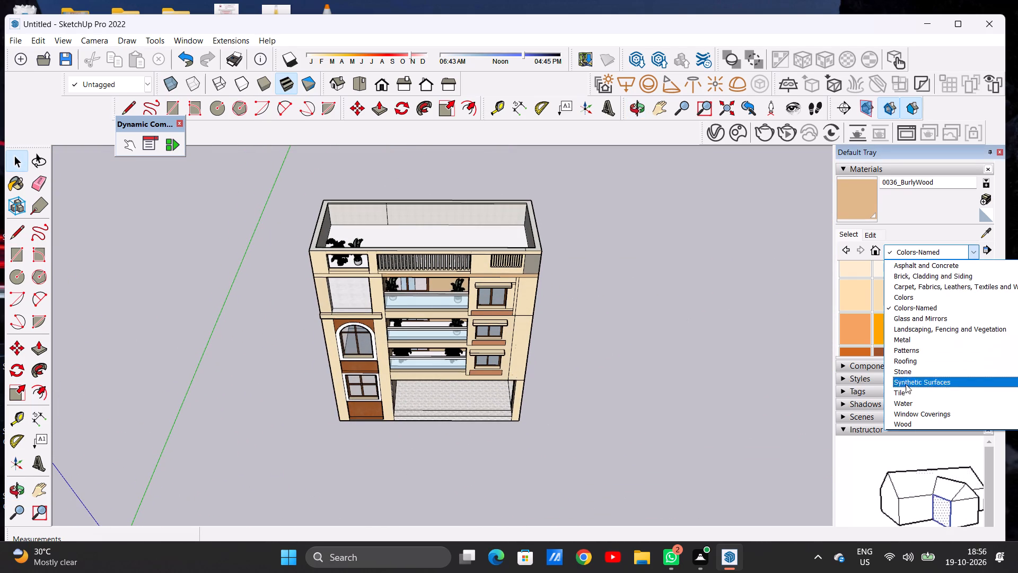
{"action": "left_click", "coordinate": [907, 381]}
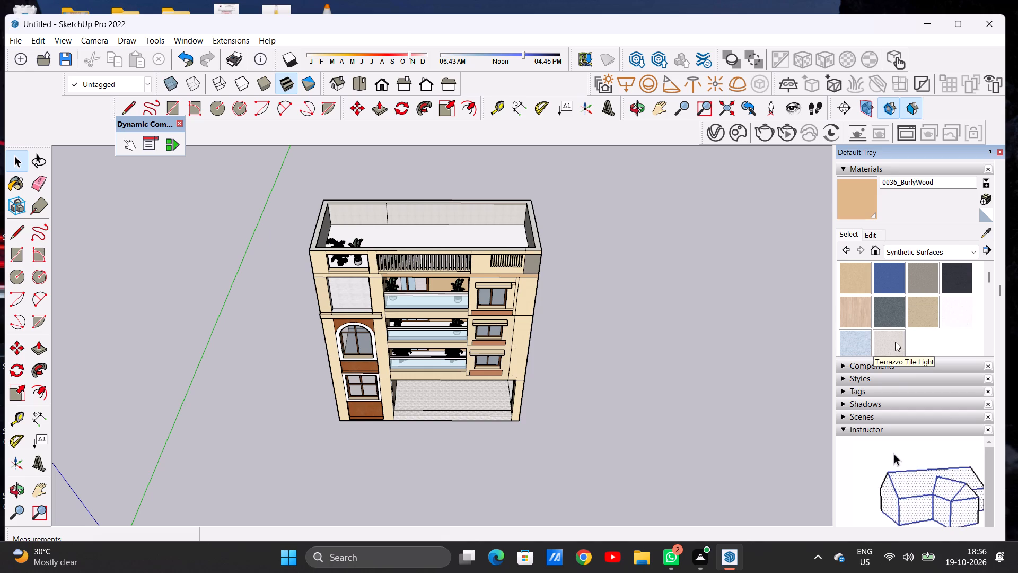
{"action": "left_click", "coordinate": [895, 342]}
{"action": "left_click", "coordinate": [453, 236]}
{"action": "scroll", "coordinate": [456, 251], "scroll_direction": "up", "scroll_amount": 6}
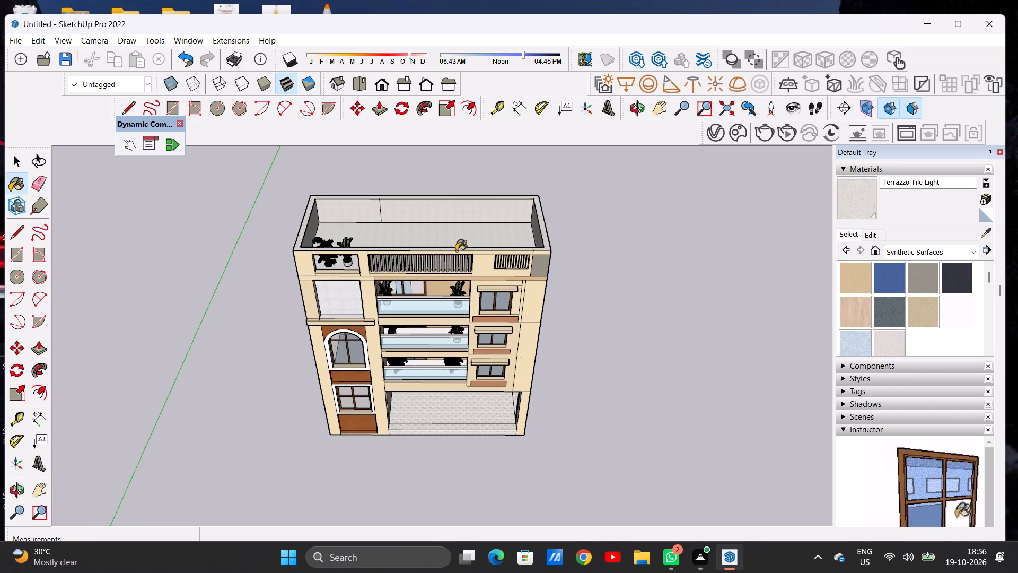
{"action": "scroll", "coordinate": [456, 251], "scroll_direction": "up", "scroll_amount": 12}
{"action": "scroll", "coordinate": [478, 265], "scroll_direction": "down", "scroll_amount": 7}
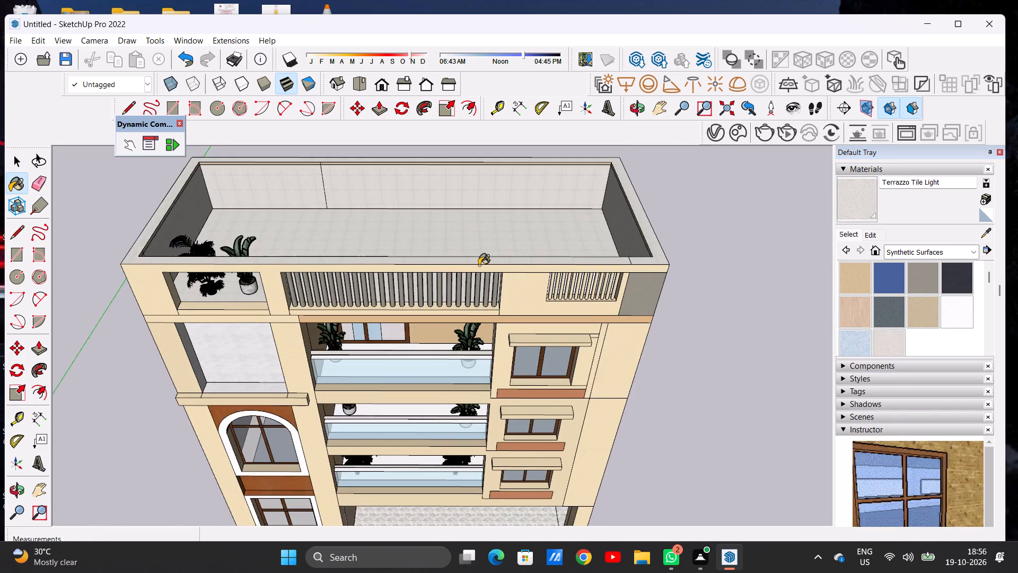
{"action": "scroll", "coordinate": [479, 265], "scroll_direction": "down", "scroll_amount": 5}
{"action": "key", "text": "space"}
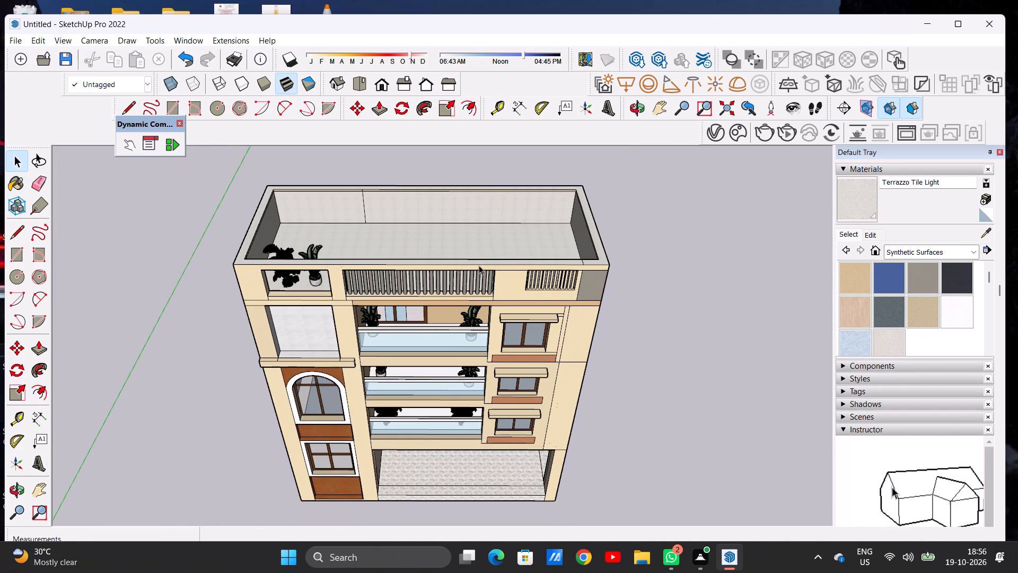
Review the building from above and from the front, checking the roof terrace and the full facade.
{"action": "scroll", "coordinate": [395, 329], "scroll_direction": "down", "scroll_amount": 2}
{"action": "scroll", "coordinate": [324, 362], "scroll_direction": "up", "scroll_amount": 1}
{"action": "scroll", "coordinate": [324, 362], "scroll_direction": "down", "scroll_amount": 3}
{"action": "middle_click_drag", "start_coordinate": [341, 388], "coordinate": [354, 324]}
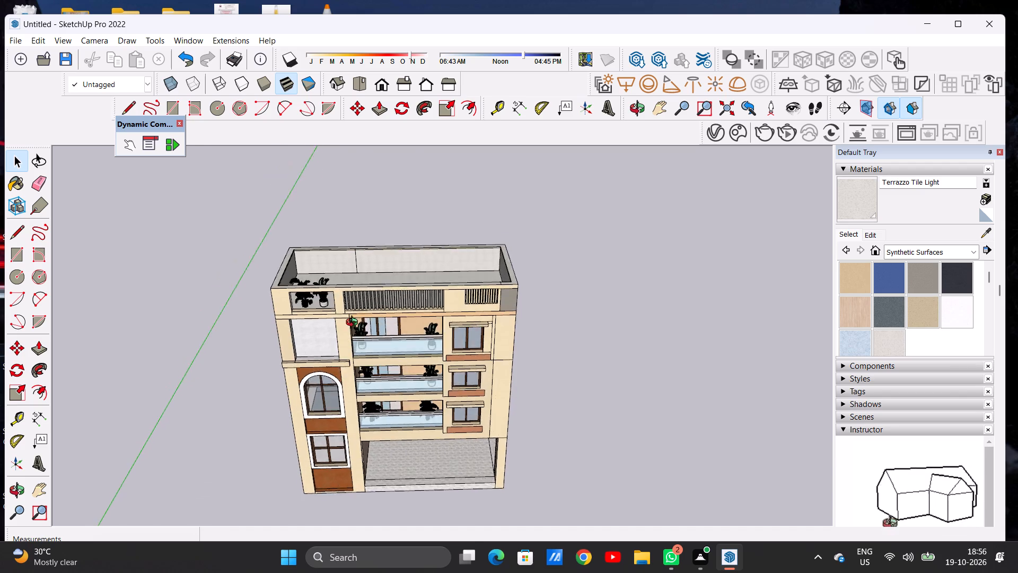
{"action": "middle_click_drag", "start_coordinate": [354, 324], "coordinate": [358, 283]}
{"action": "scroll", "coordinate": [353, 330], "scroll_direction": "up", "scroll_amount": 1}
{"action": "scroll", "coordinate": [356, 357], "scroll_direction": "down", "scroll_amount": 6}
{"action": "middle_click_drag", "start_coordinate": [376, 454], "coordinate": [351, 401]}
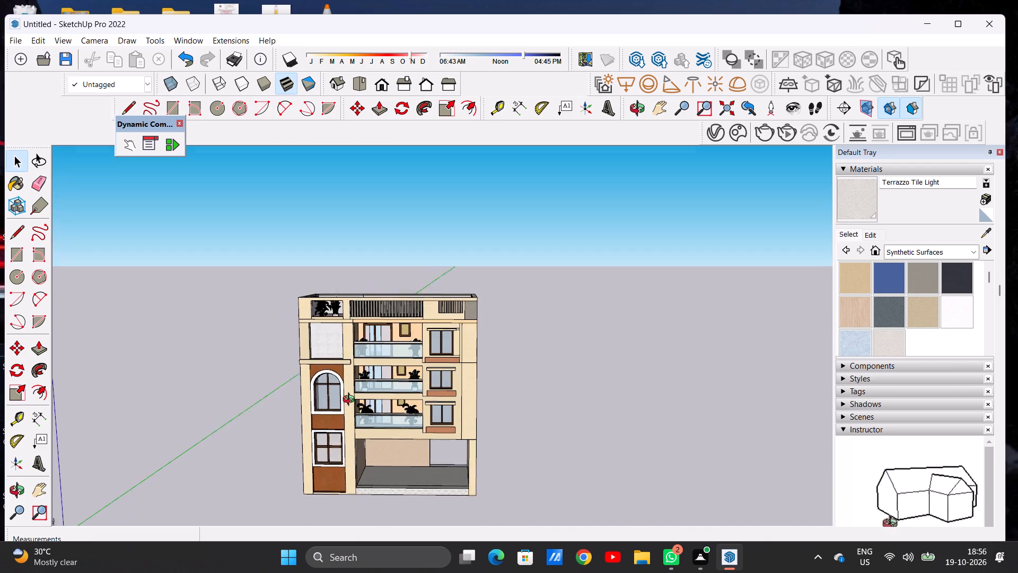
{"action": "middle_click_drag", "start_coordinate": [351, 401], "coordinate": [350, 400]}
{"action": "scroll", "coordinate": [353, 400], "scroll_direction": "down", "scroll_amount": 5}
{"action": "scroll", "coordinate": [381, 492], "scroll_direction": "up", "scroll_amount": 7}
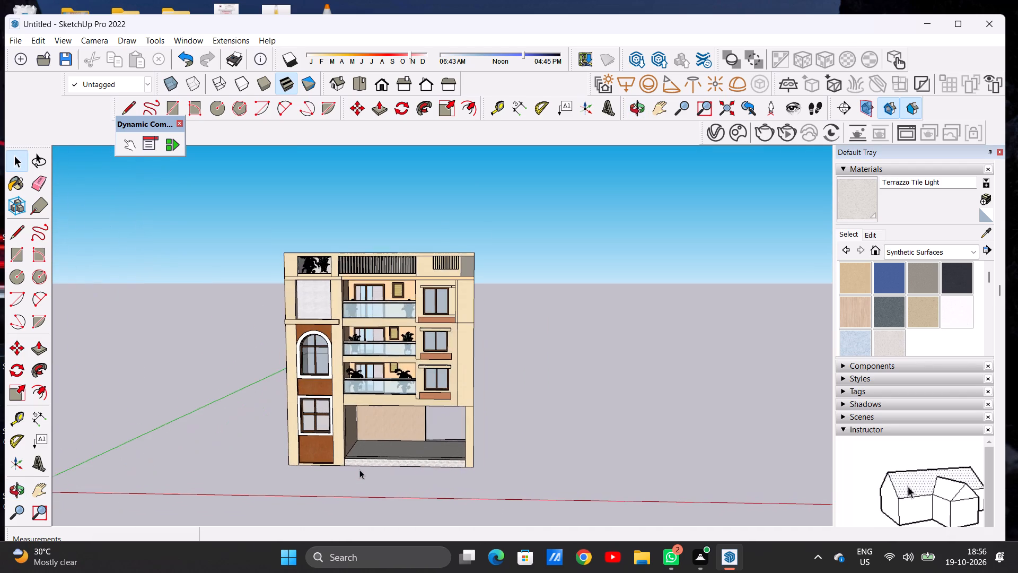
{"action": "scroll", "coordinate": [359, 470], "scroll_direction": "up", "scroll_amount": 4}
{"action": "scroll", "coordinate": [331, 452], "scroll_direction": "down", "scroll_amount": 3}
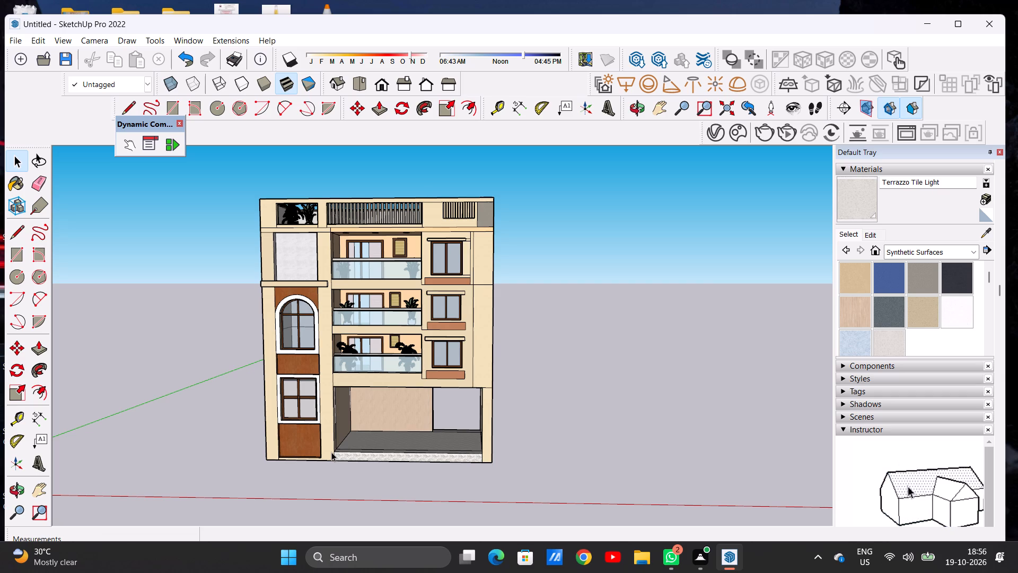
{"action": "scroll", "coordinate": [356, 362], "scroll_direction": "down", "scroll_amount": 7}
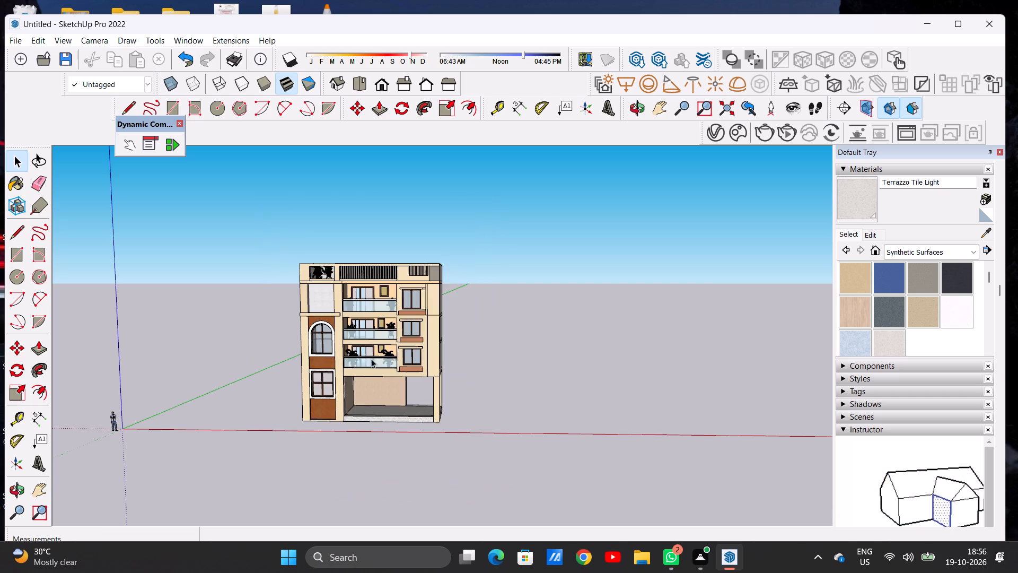
Inspect the three front balconies and their plants from several angles, along with the overall facade.
{"action": "scroll", "coordinate": [375, 305], "scroll_direction": "up", "scroll_amount": 7}
{"action": "scroll", "coordinate": [379, 358], "scroll_direction": "up", "scroll_amount": 5}
{"action": "middle_click_drag", "start_coordinate": [375, 297], "coordinate": [261, 294]}
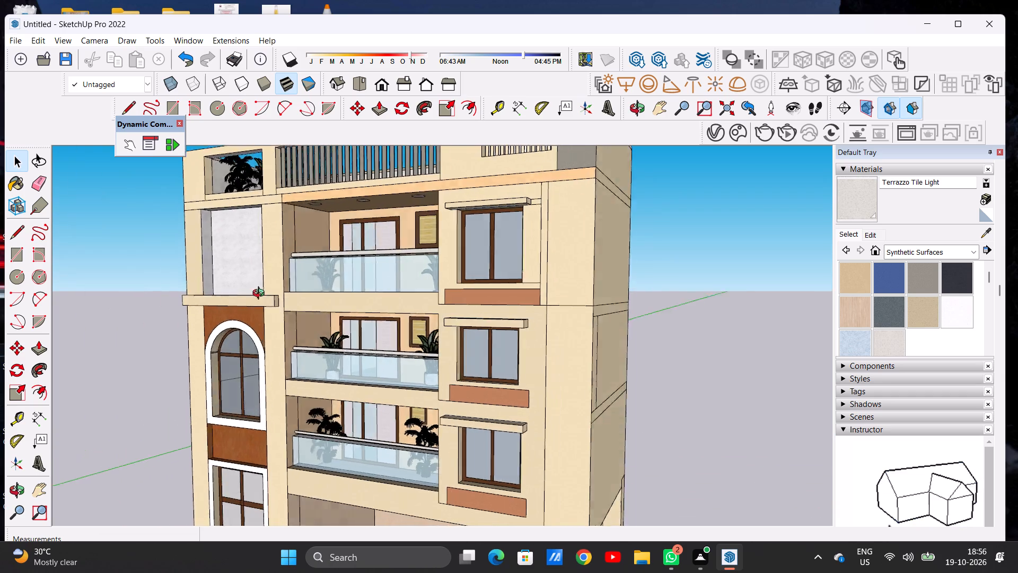
{"action": "middle_click_drag", "start_coordinate": [261, 294], "coordinate": [330, 334]}
{"action": "scroll", "coordinate": [352, 329], "scroll_direction": "up", "scroll_amount": 1}
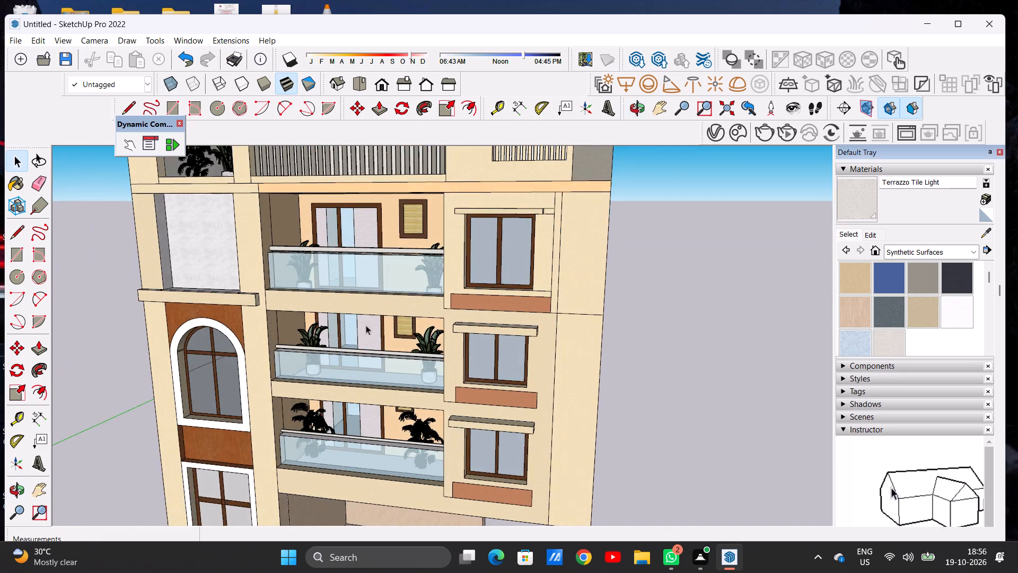
{"action": "scroll", "coordinate": [460, 292], "scroll_direction": "down", "scroll_amount": 8}
{"action": "scroll", "coordinate": [408, 395], "scroll_direction": "up", "scroll_amount": 7}
{"action": "scroll", "coordinate": [363, 379], "scroll_direction": "up", "scroll_amount": 8}
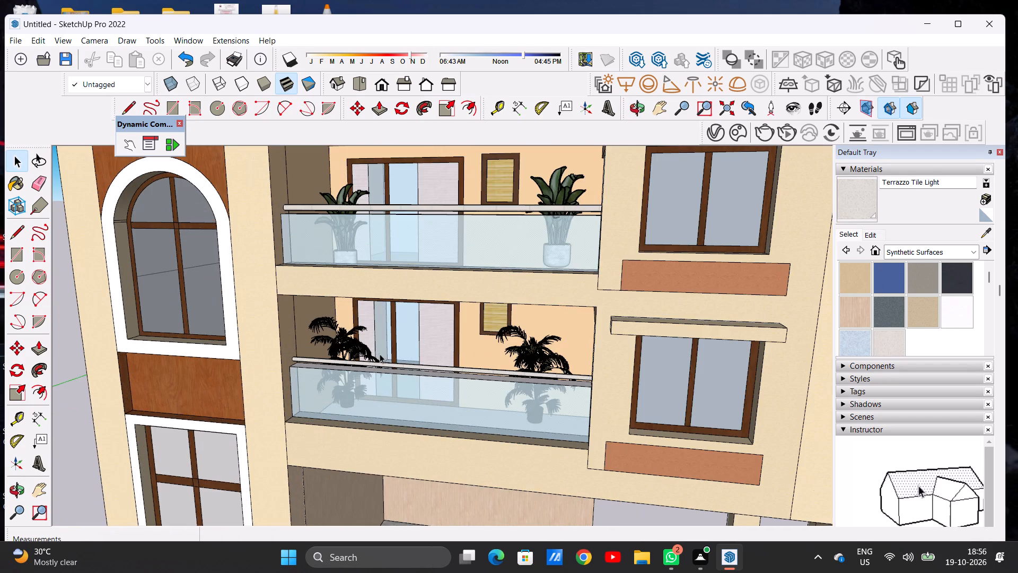
{"action": "middle_click_drag", "start_coordinate": [402, 354], "coordinate": [708, 334]}
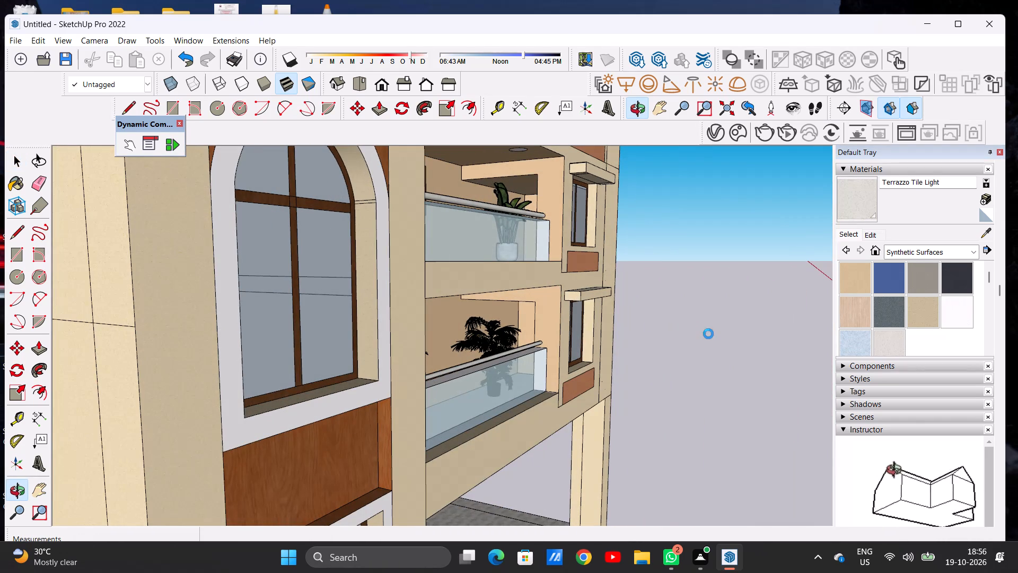
{"action": "middle_click_drag", "start_coordinate": [708, 334], "coordinate": [451, 359]}
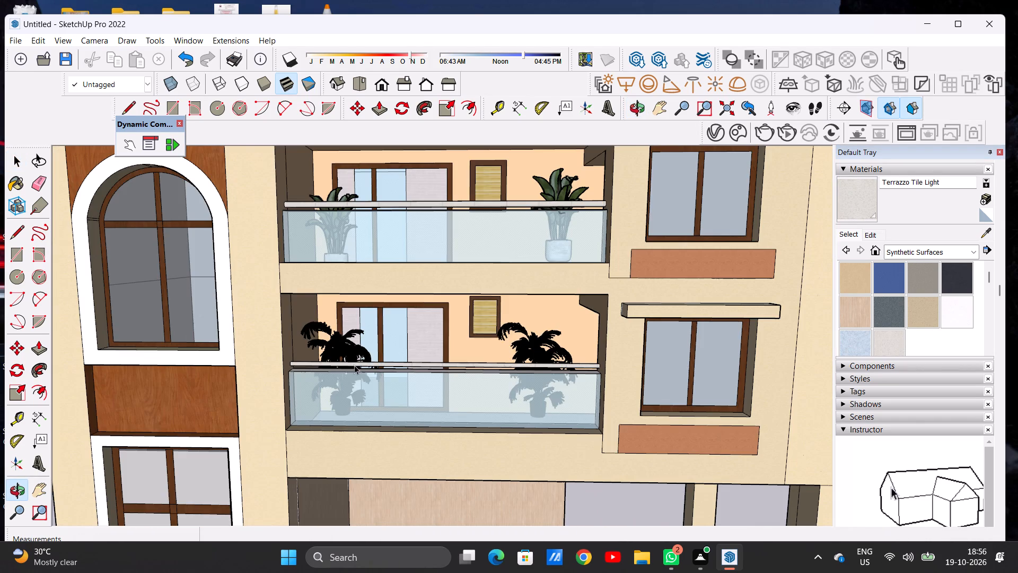
{"action": "scroll", "coordinate": [352, 364], "scroll_direction": "down", "scroll_amount": 19}
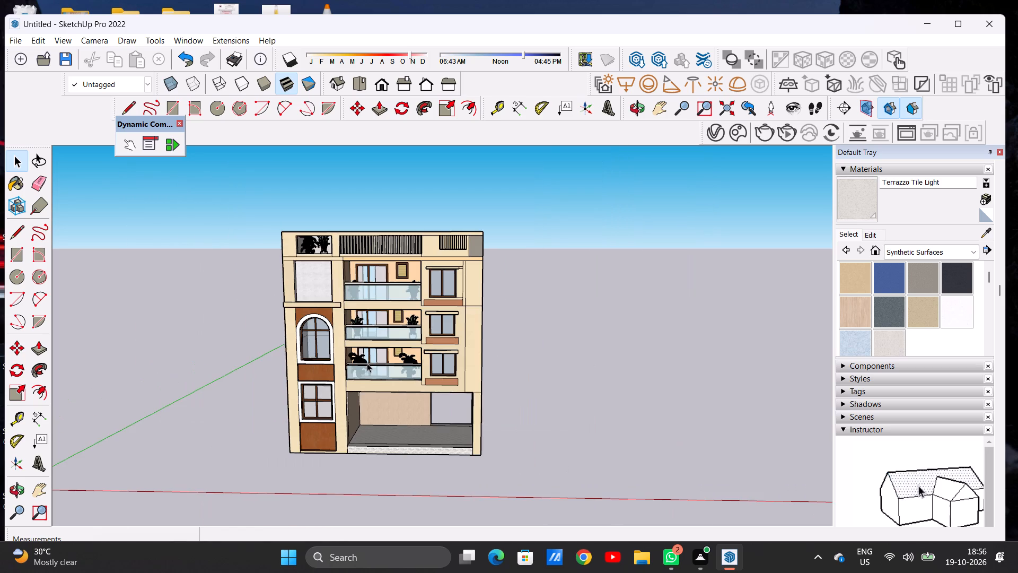
Inspect the front facade and open ground floor up close and from several angles, ending on a full front view of the building.
{"action": "scroll", "coordinate": [367, 363], "scroll_direction": "down", "scroll_amount": 2}
{"action": "scroll", "coordinate": [382, 425], "scroll_direction": "up", "scroll_amount": 3}
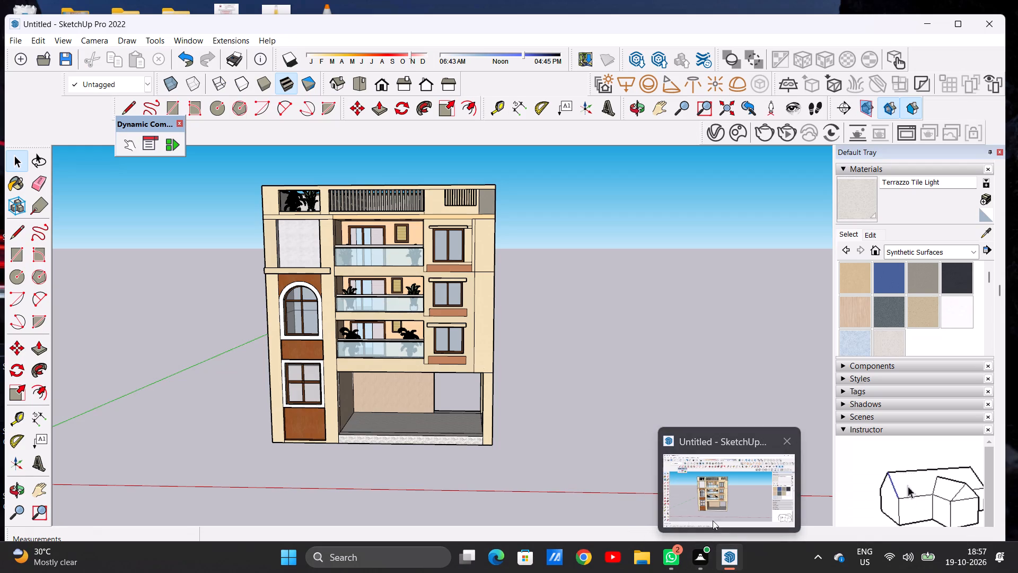
{"action": "left_click", "coordinate": [699, 500]}
{"action": "scroll", "coordinate": [373, 374], "scroll_direction": "up", "scroll_amount": 2}
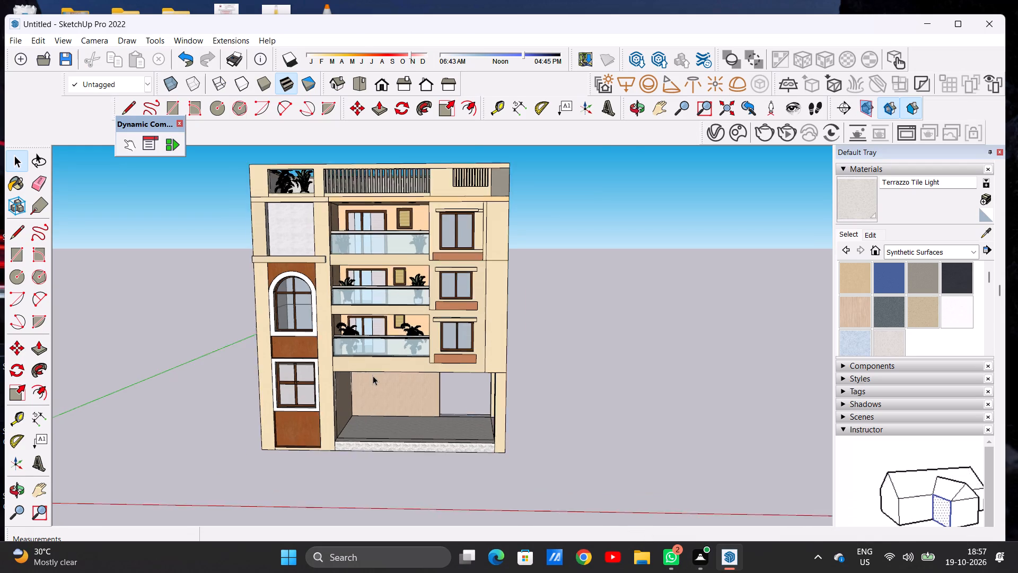
{"action": "scroll", "coordinate": [373, 376], "scroll_direction": "up", "scroll_amount": 4}
{"action": "middle_click_drag", "start_coordinate": [376, 368], "coordinate": [363, 393]}
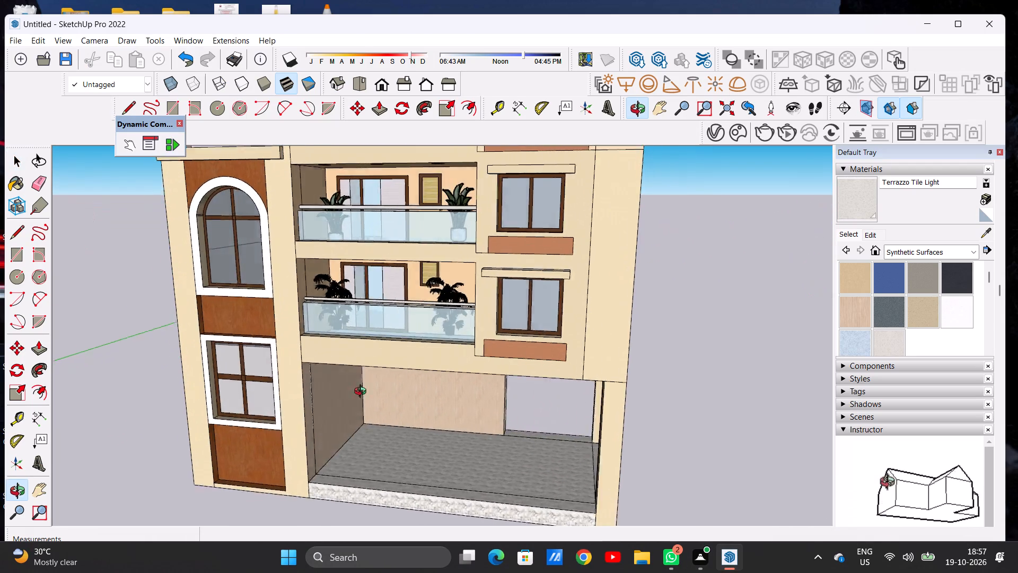
{"action": "middle_click_drag", "start_coordinate": [363, 393], "coordinate": [389, 392]}
{"action": "scroll", "coordinate": [401, 374], "scroll_direction": "down", "scroll_amount": 10}
{"action": "middle_click_drag", "start_coordinate": [443, 392], "coordinate": [441, 388]}
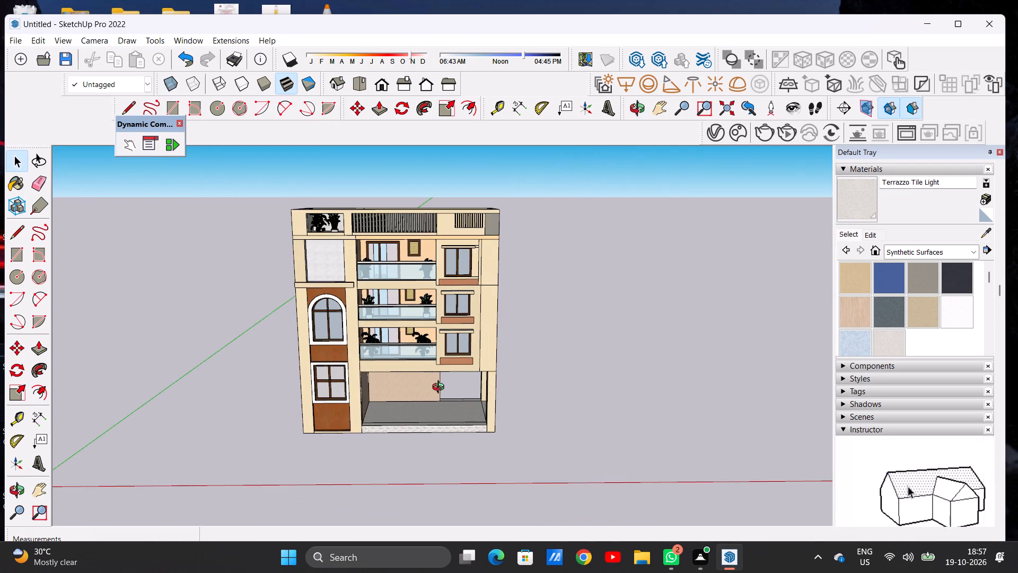
{"action": "middle_click_drag", "start_coordinate": [441, 388], "coordinate": [493, 346]}
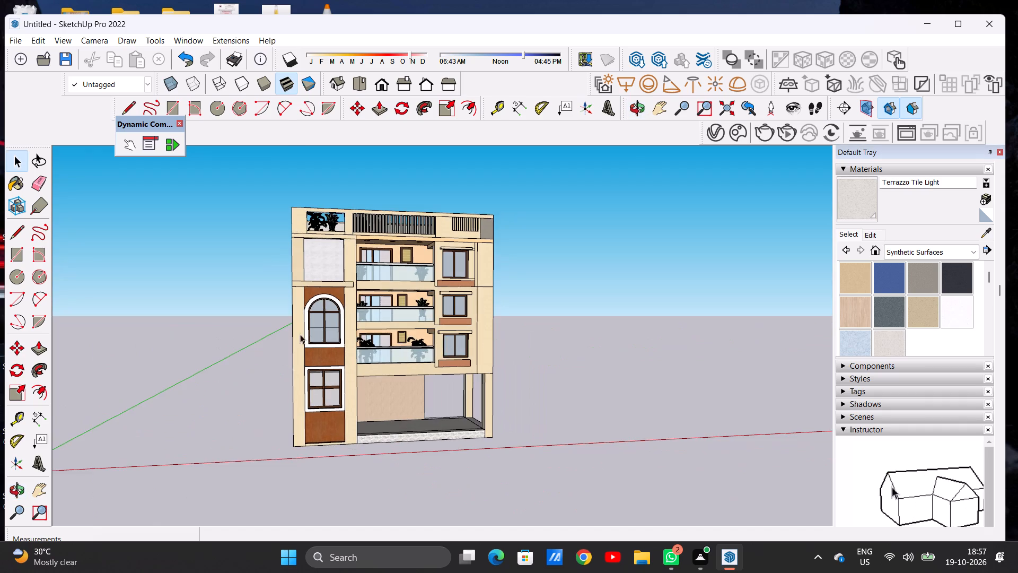
{"action": "middle_click_drag", "start_coordinate": [300, 334], "coordinate": [233, 341]}
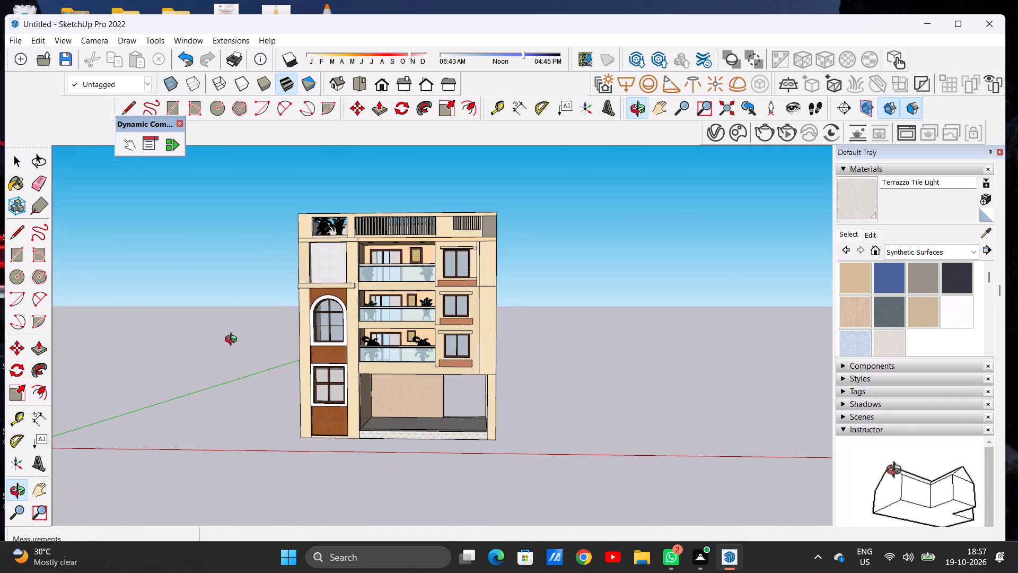
{"action": "middle_click_drag", "start_coordinate": [233, 341], "coordinate": [230, 341]}
{"action": "scroll", "coordinate": [391, 328], "scroll_direction": "up", "scroll_amount": 1}
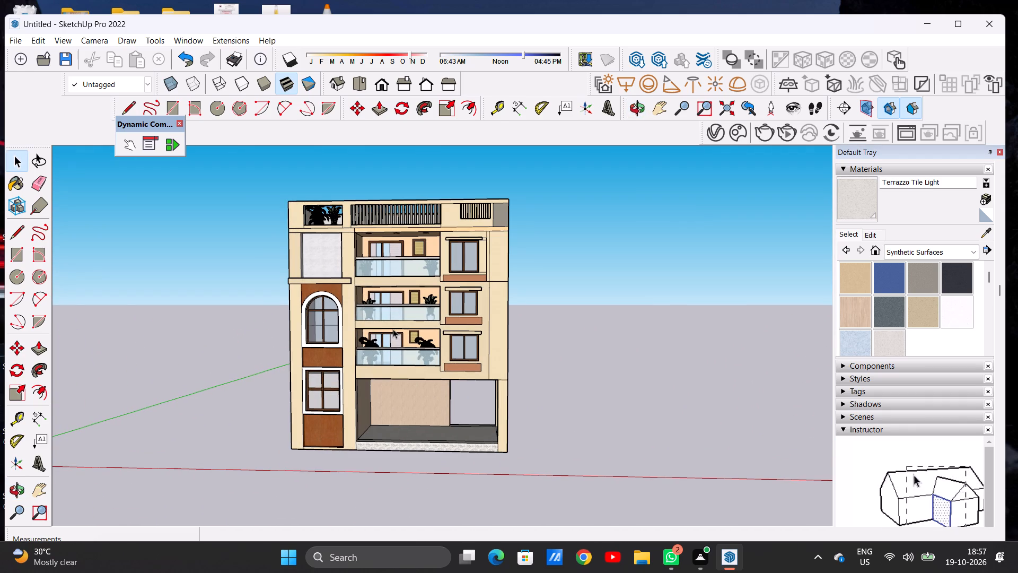
Save the model in the Documents folder as a SketchUp file named MADHU 3.
{"action": "key", "text": "ctrl+s"}
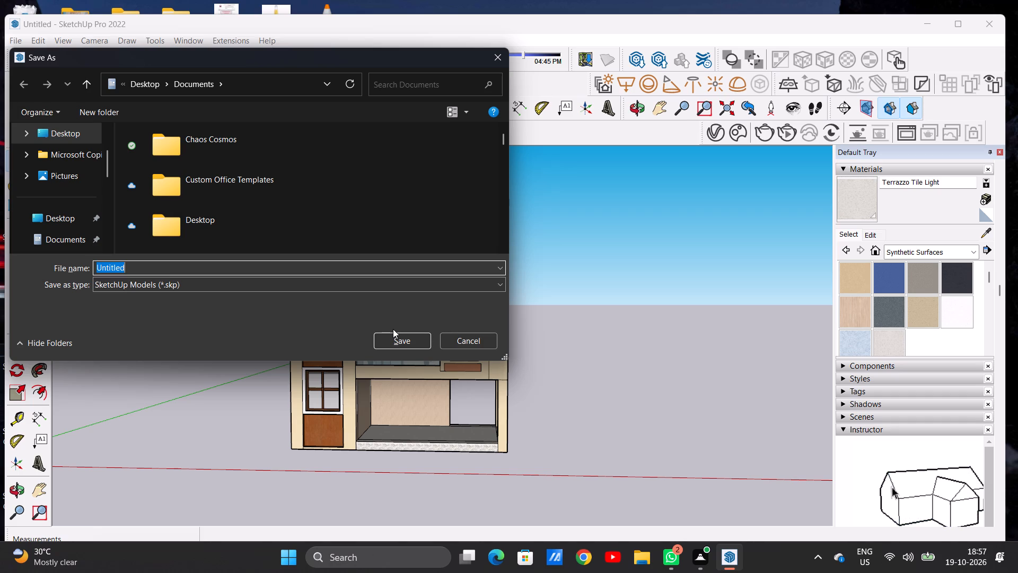
{"action": "key", "text": "BackSpace"}
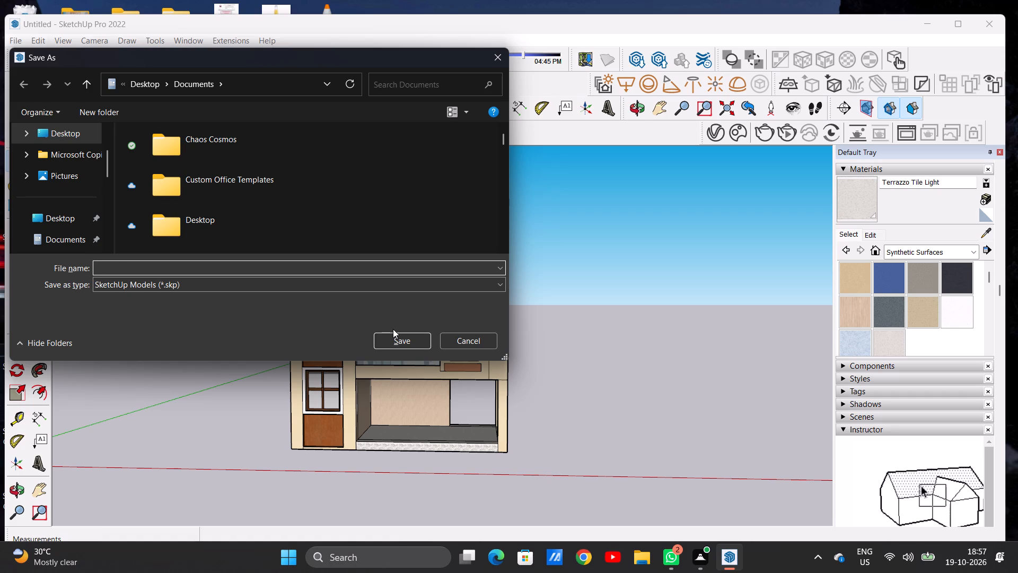
{"action": "type", "text": "MADHU"}
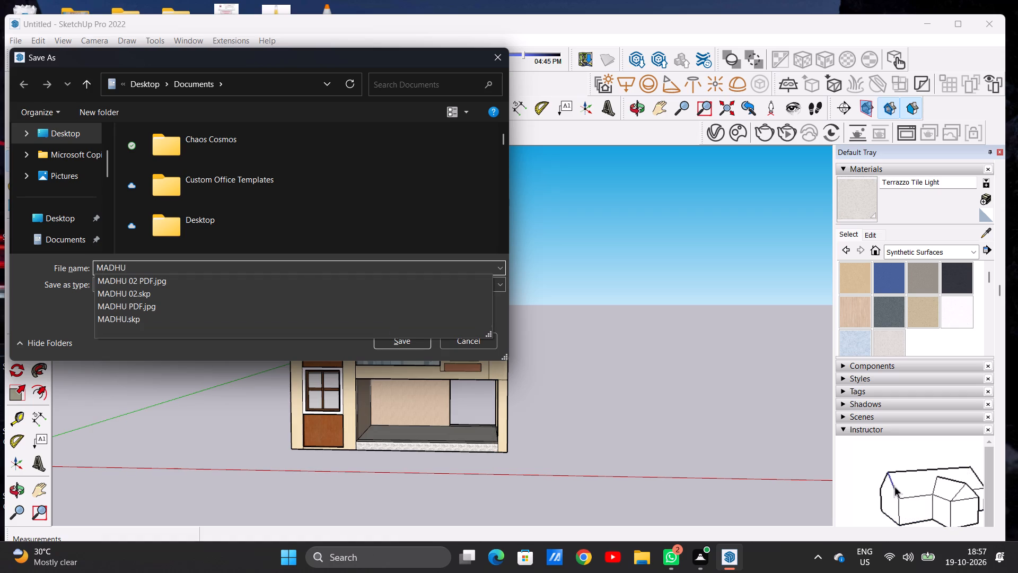
{"action": "key", "text": "space"}
{"action": "key", "text": "3"}
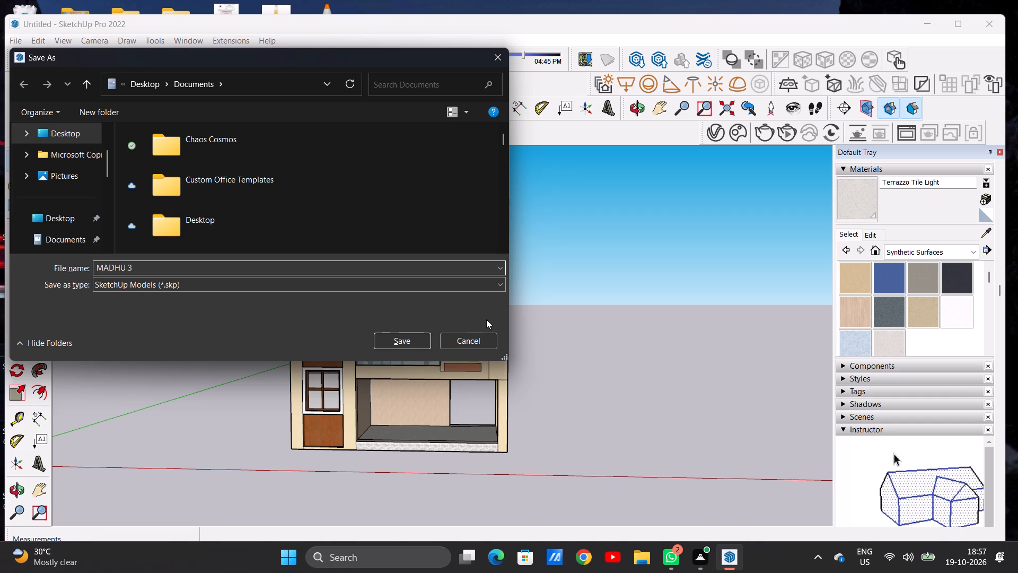
{"action": "left_click", "coordinate": [394, 336]}
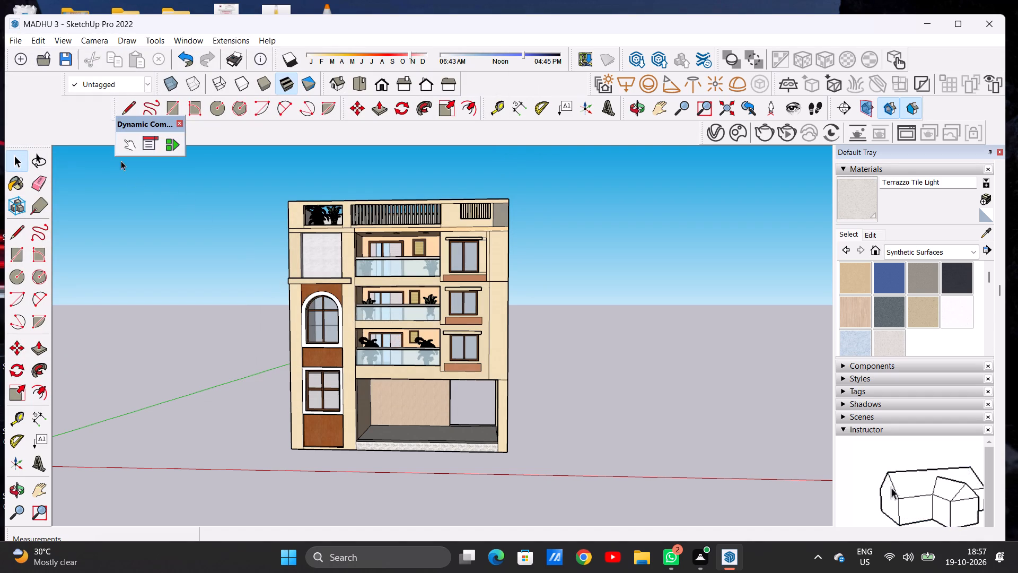
Export the current front view as a 2D JPEG image named MADHU 3 PDF in the Downloads folder.
{"action": "left_click", "coordinate": [16, 40]}
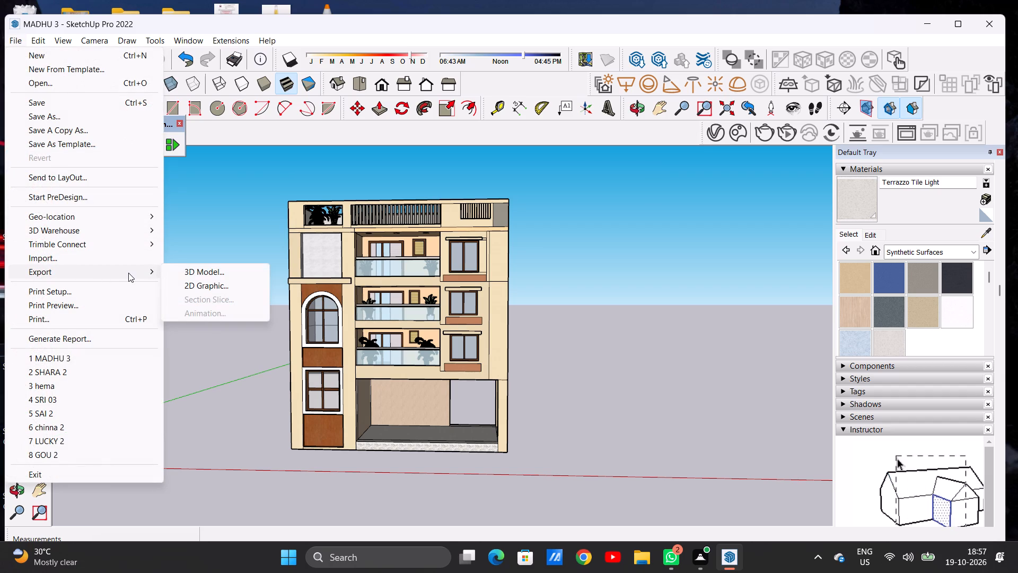
{"action": "left_click", "coordinate": [173, 282]}
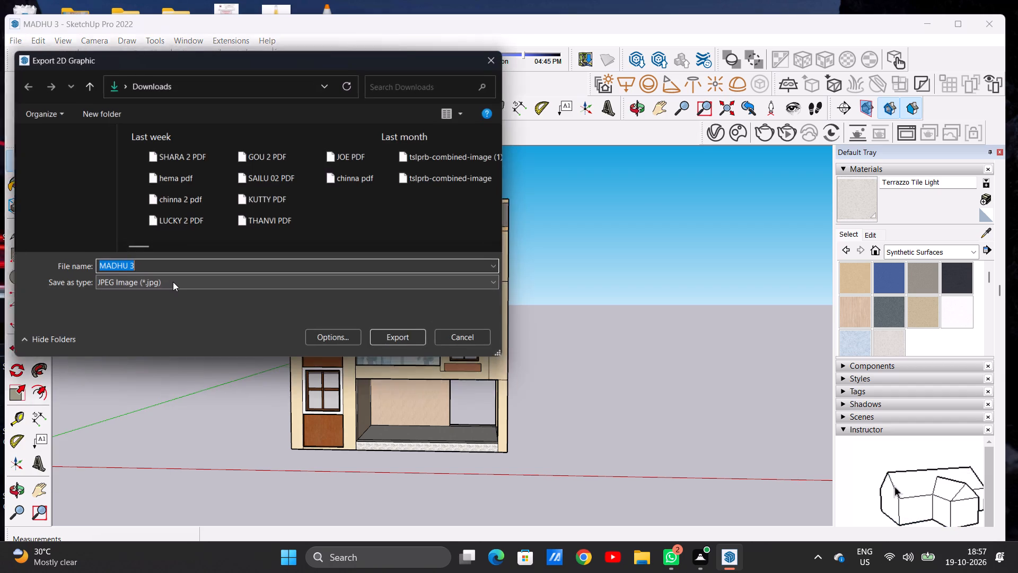
{"action": "left_click", "coordinate": [180, 268]}
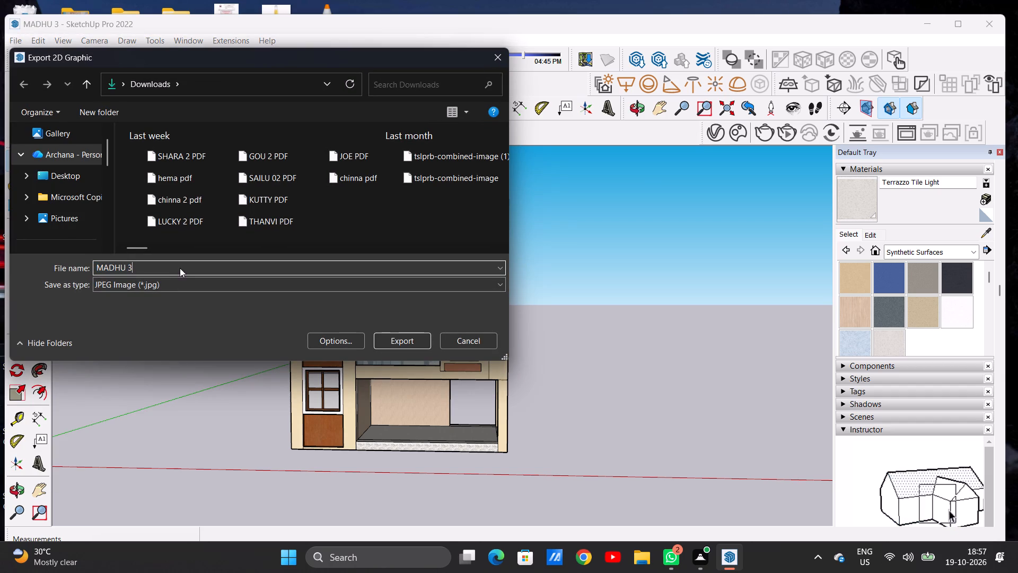
{"action": "key", "text": "space"}
{"action": "type", "text": "PDF"}
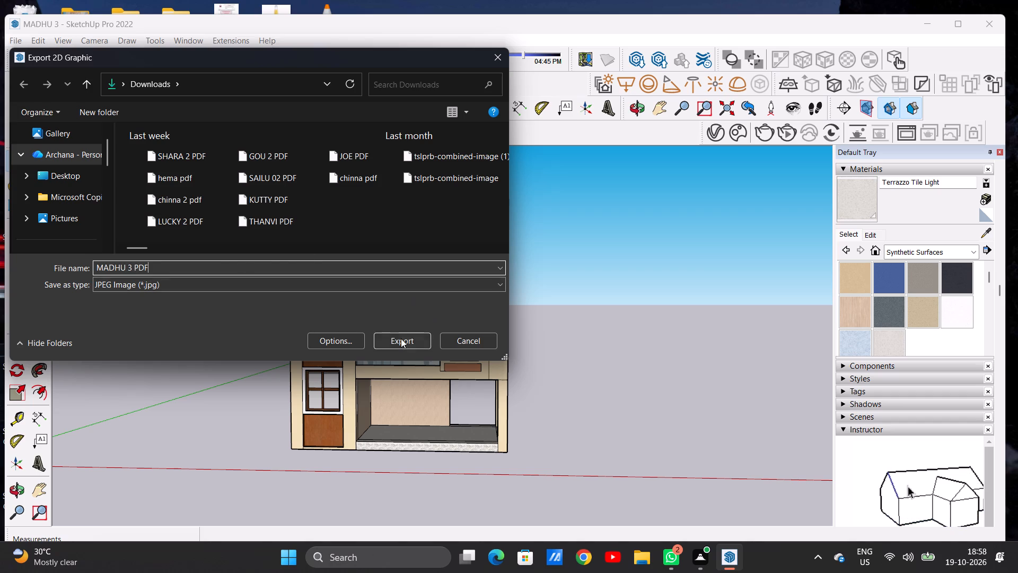
{"action": "left_click", "coordinate": [398, 339]}
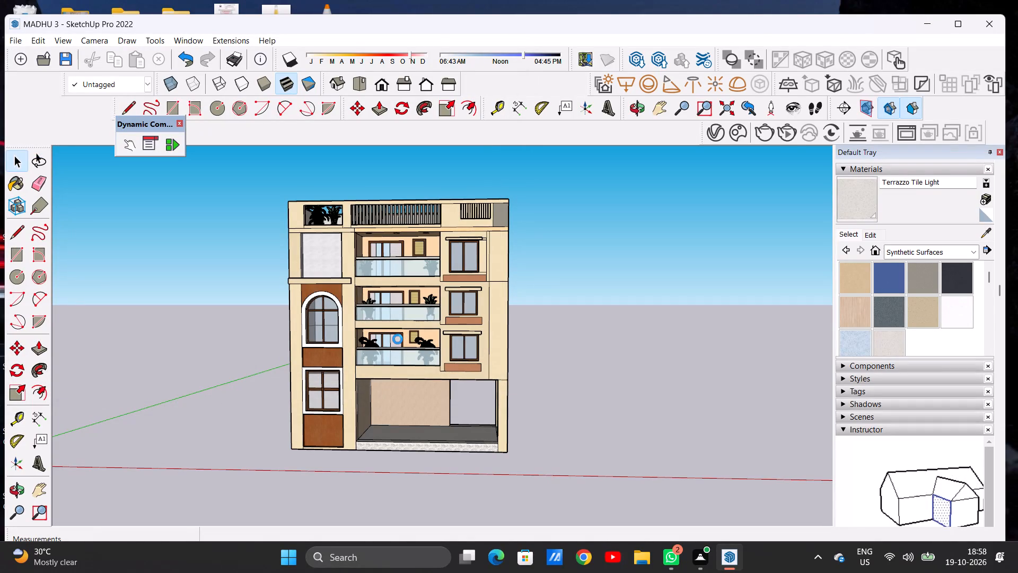